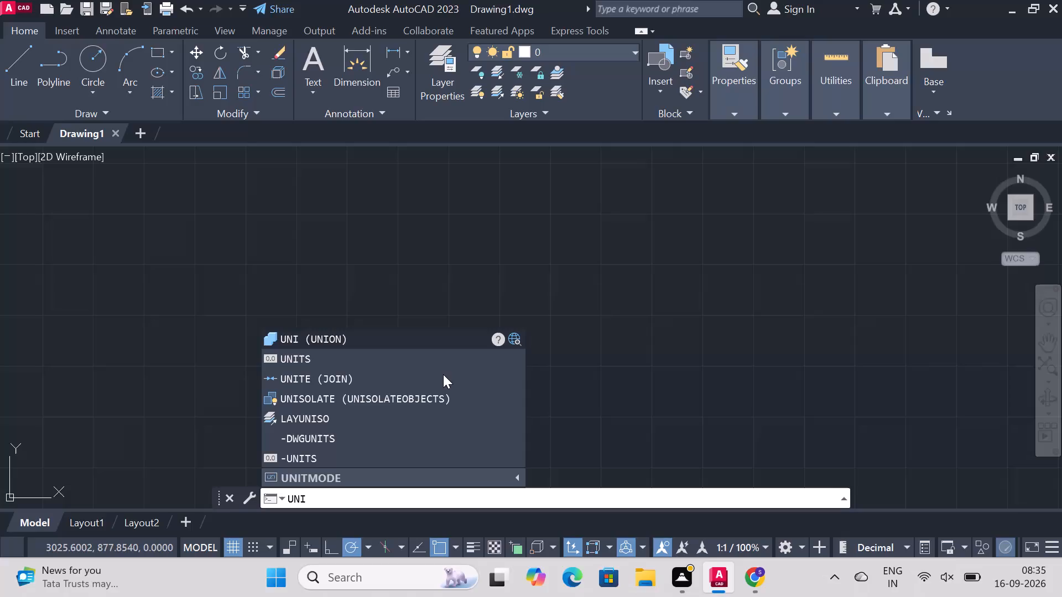
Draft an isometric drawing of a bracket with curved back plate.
Clear the pending command entry and turn on log file recording with LOGFILEON.
{"action": "key", "text": "BackSpace"}
{"action": "key", "text": "BackSpace"}
{"action": "key", "text": "BackSpace"}
{"action": "key", "text": "BackSpace"}
{"action": "key", "text": "BackSpace"}
{"action": "type", "text": "lo"}
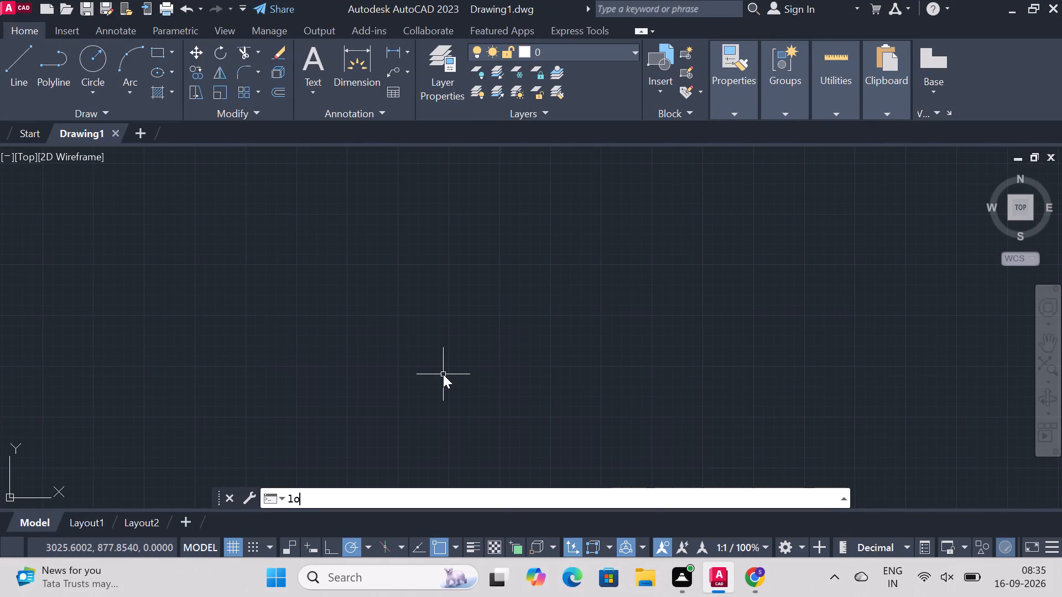
{"action": "key", "text": "BackSpace"}
{"action": "key", "text": "g"}
{"action": "type", "text": "file"}
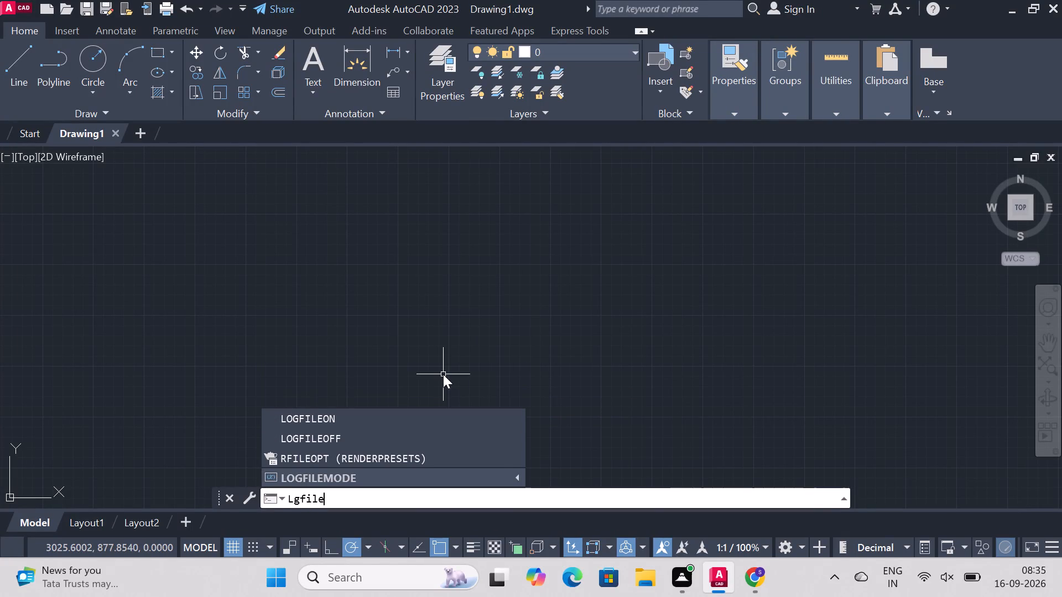
{"action": "key", "text": "Up"}
{"action": "key", "text": "Up"}
{"action": "key", "text": "Up"}
{"action": "key", "text": "Return"}
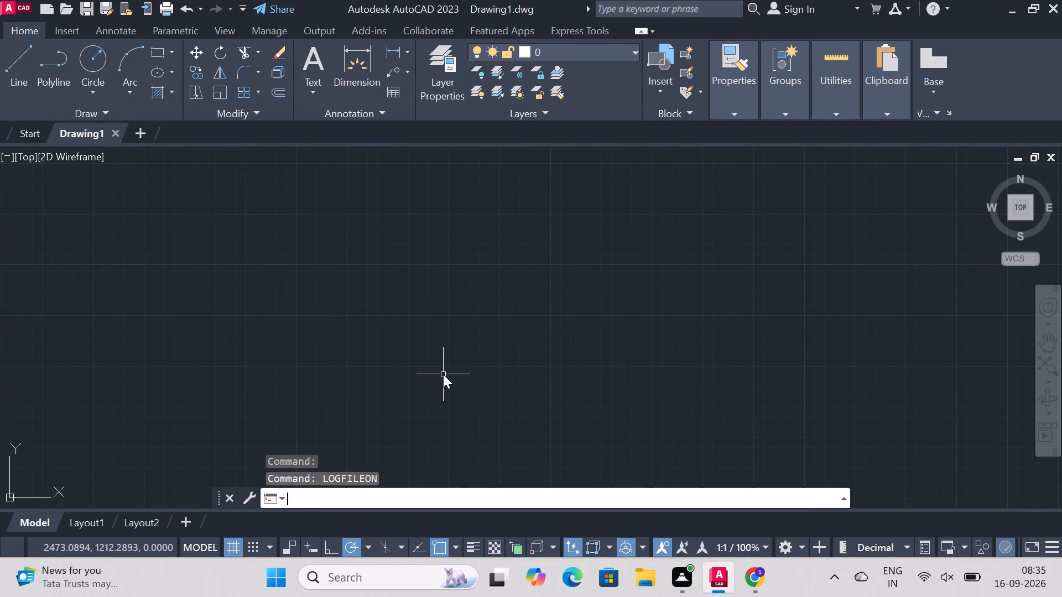
Set the drawing units' length precision to 0.0.
{"action": "type", "text": "units"}
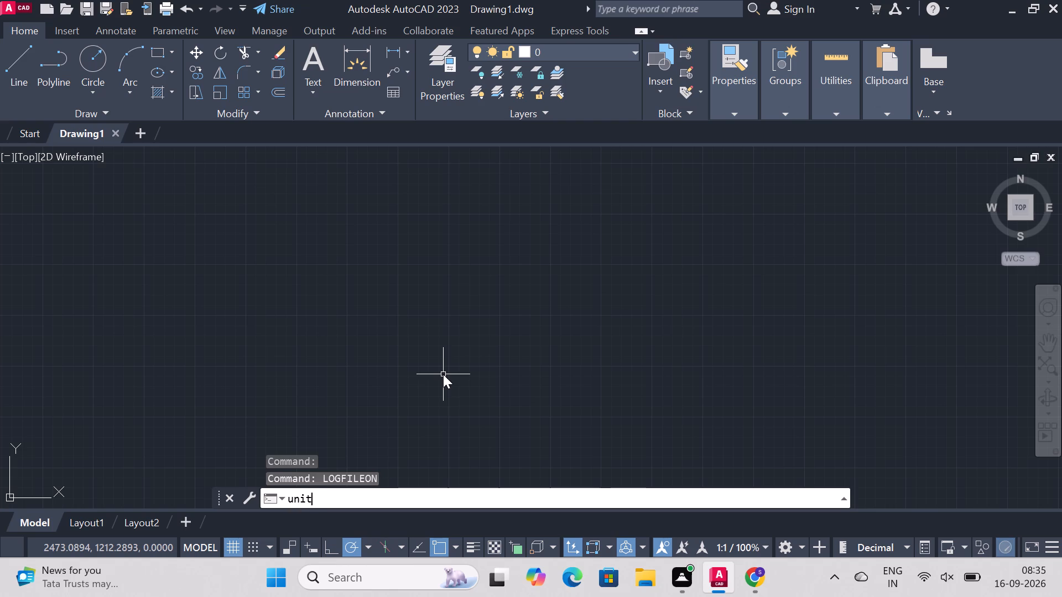
{"action": "key", "text": "Return"}
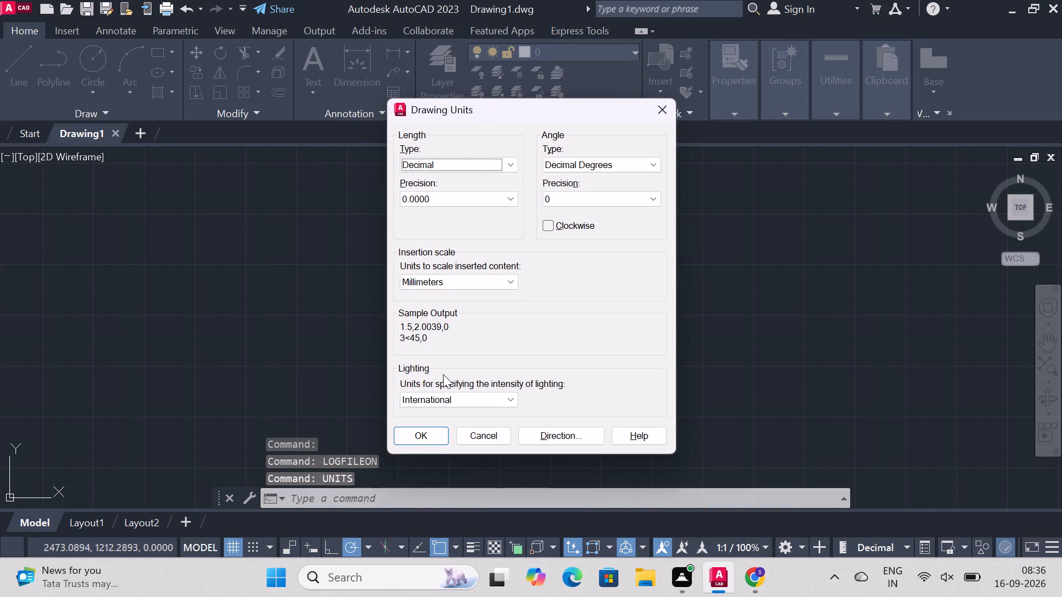
{"action": "key", "text": "Tab"}
{"action": "key", "text": "Up"}
{"action": "key", "text": "Up"}
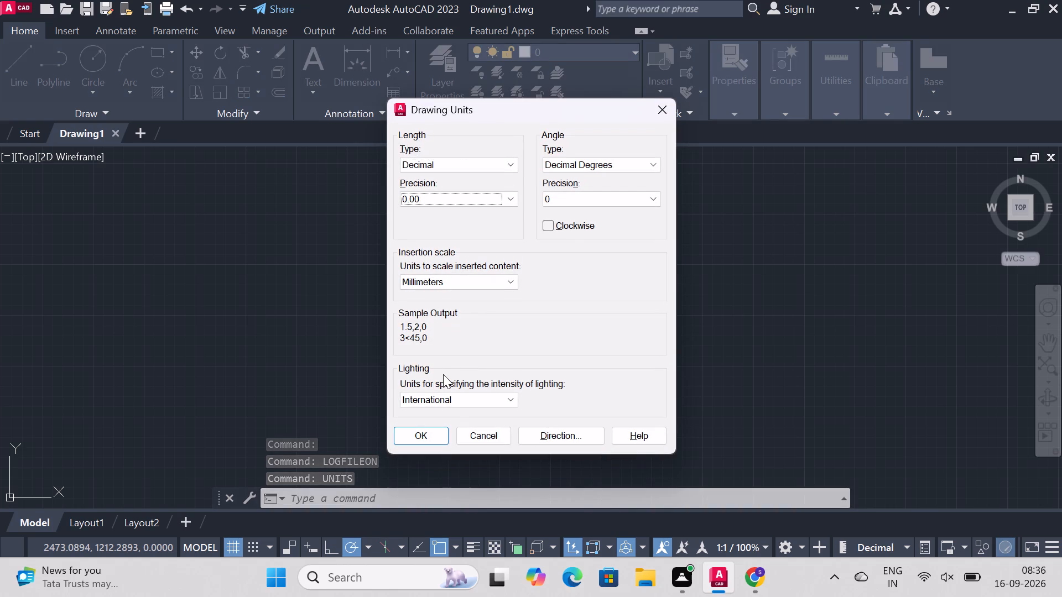
{"action": "key", "text": "Up"}
{"action": "key", "text": "Return"}
Set the model space limits with lower-left corner 0,0 and upper-right corner 100,100.
{"action": "type", "text": "limits"}
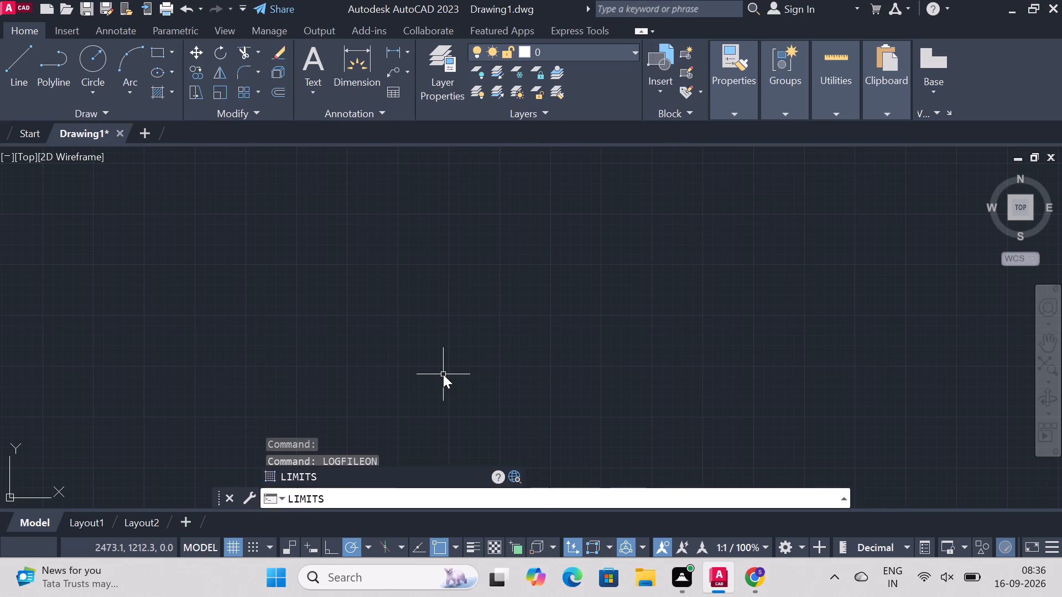
{"action": "key", "text": "Return"}
{"action": "type", "text": "0,0"}
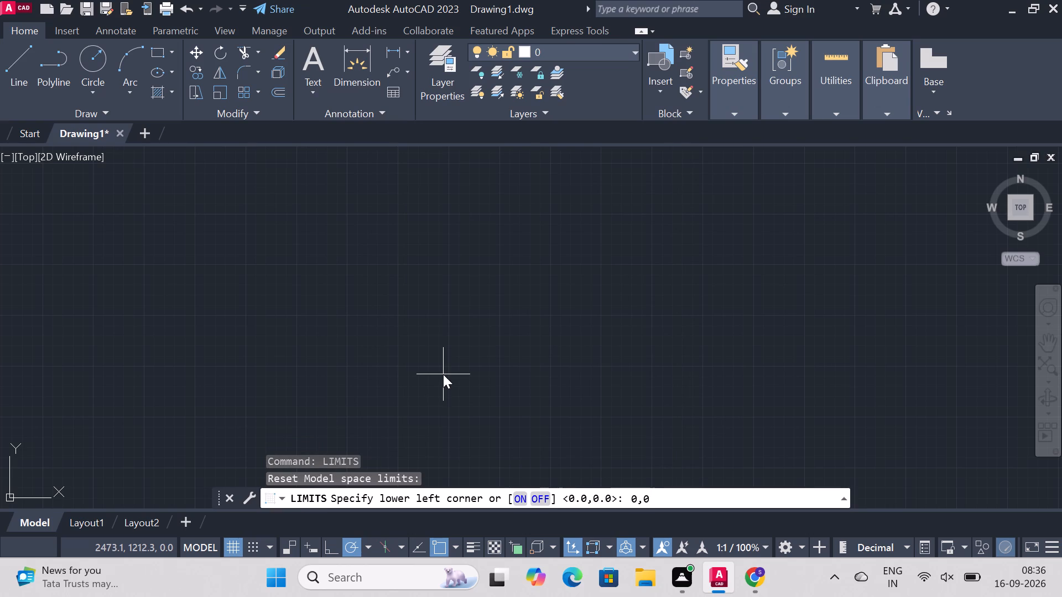
{"action": "key", "text": "Return"}
{"action": "type", "text": "100"}
{"action": "type", "text": ",100"}
{"action": "key", "text": "Return"}
{"action": "key", "text": "z"}
{"action": "key", "text": "Return"}
{"action": "key", "text": "a"}
{"action": "key", "text": "Return"}
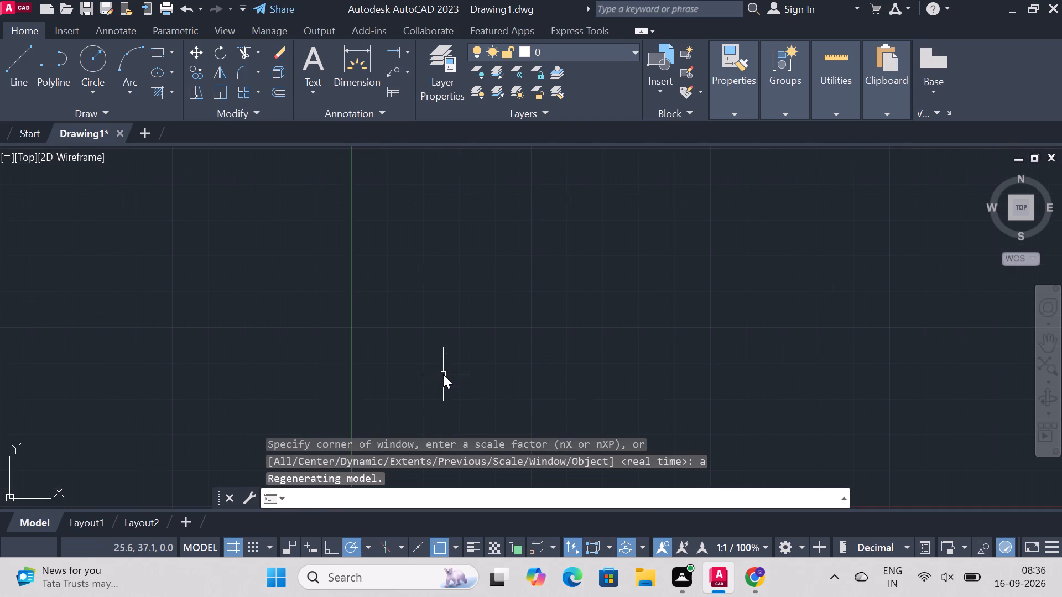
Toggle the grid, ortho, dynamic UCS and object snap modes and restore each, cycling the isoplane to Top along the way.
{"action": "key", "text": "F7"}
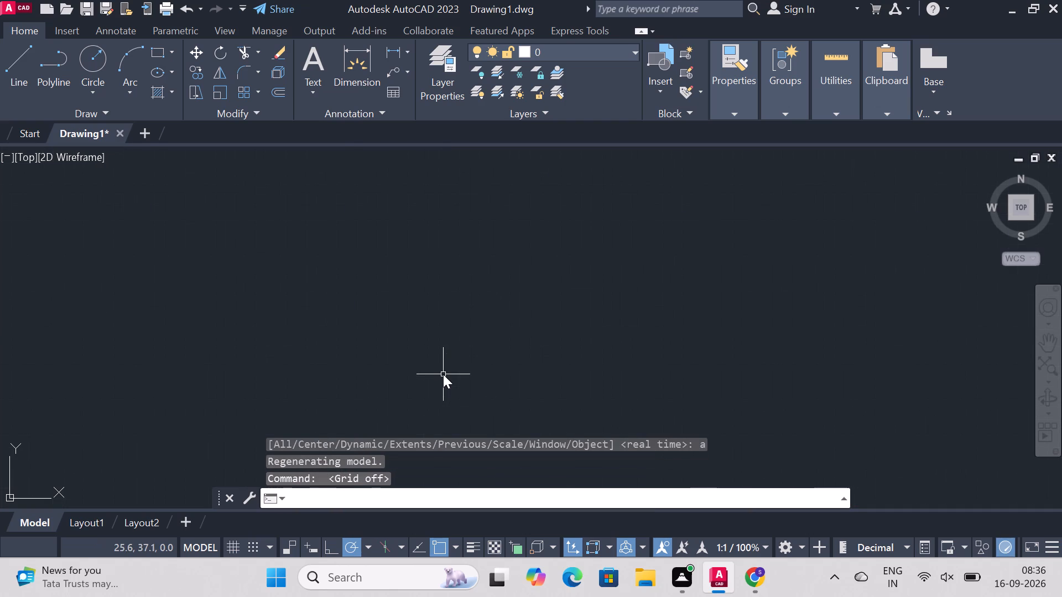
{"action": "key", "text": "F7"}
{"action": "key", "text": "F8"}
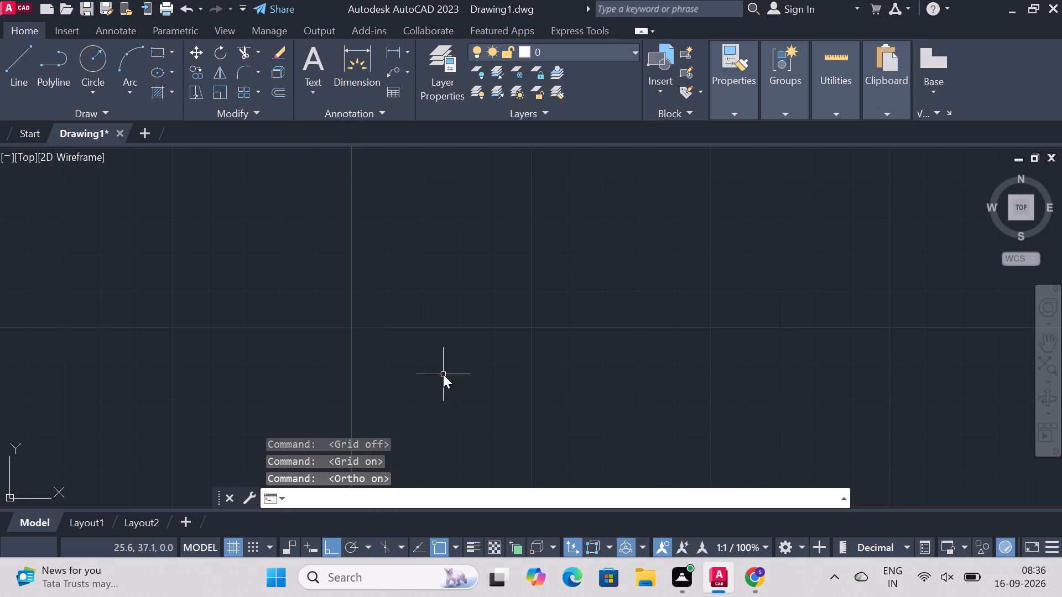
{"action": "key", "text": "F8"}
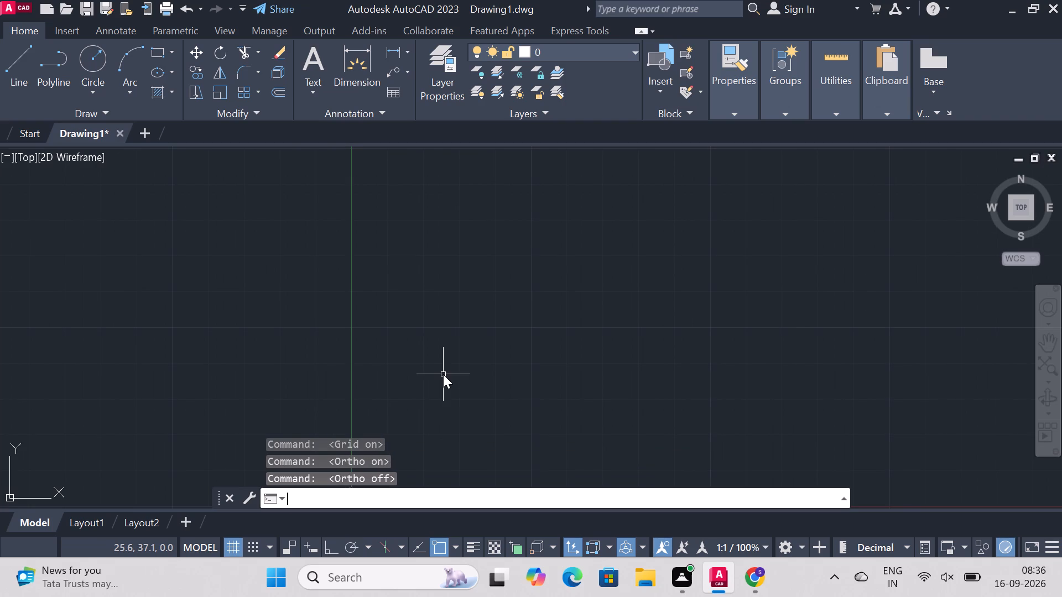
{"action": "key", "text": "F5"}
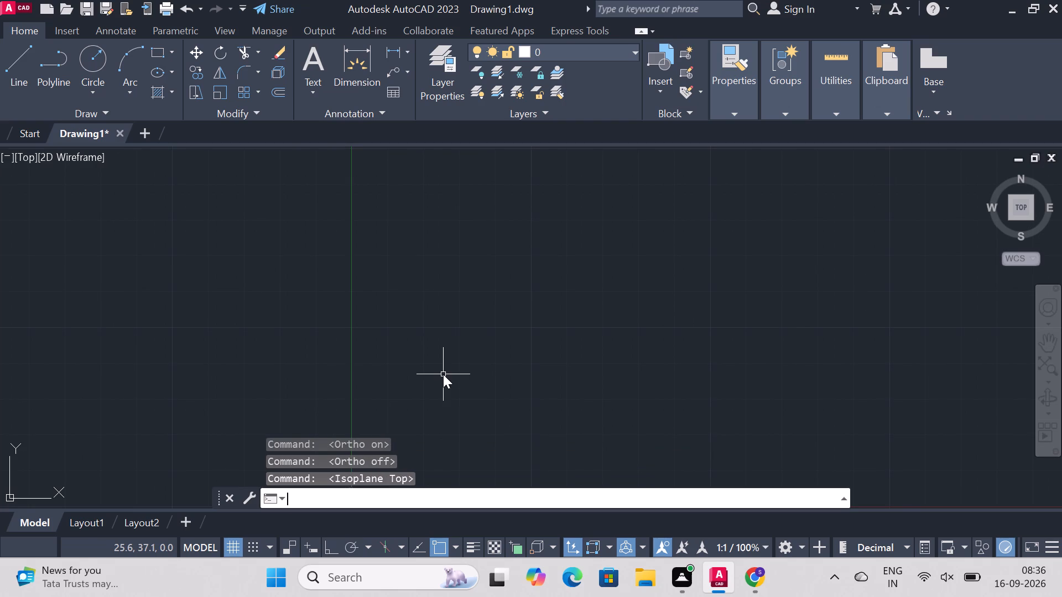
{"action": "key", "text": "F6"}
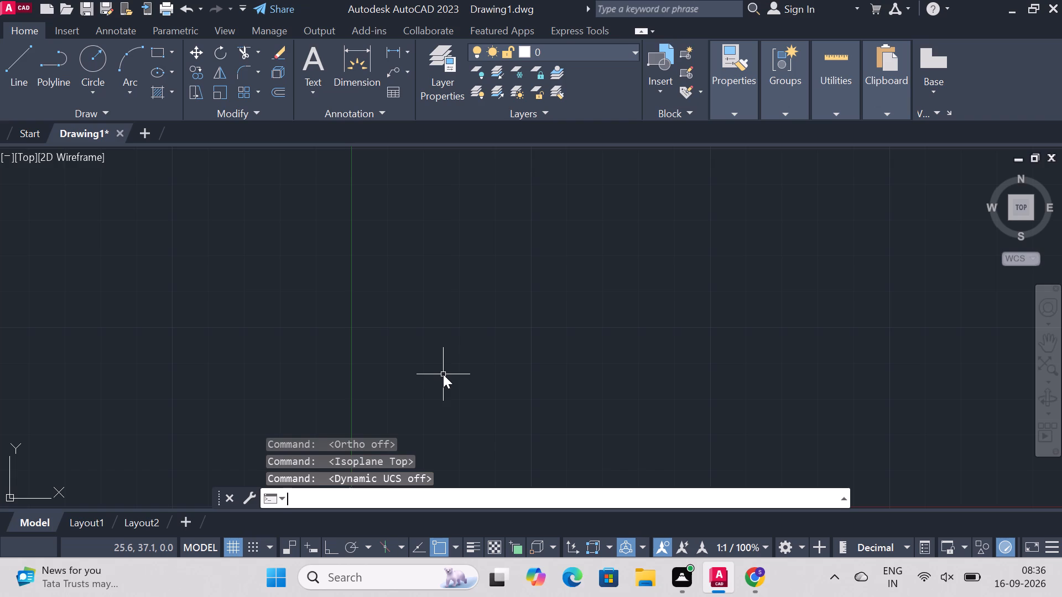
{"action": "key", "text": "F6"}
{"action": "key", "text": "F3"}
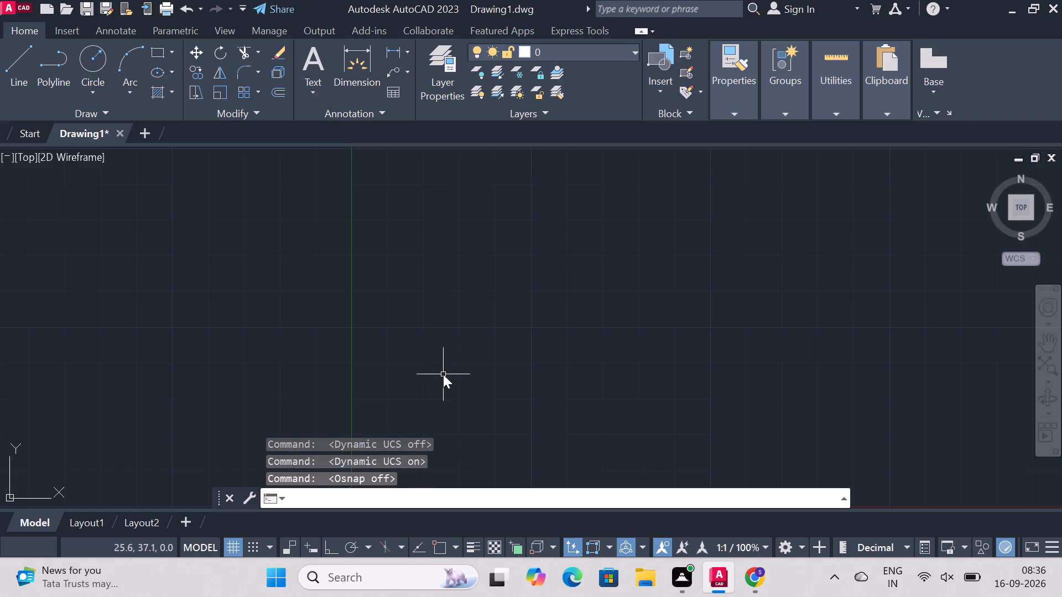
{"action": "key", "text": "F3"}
View the command history and the Help home page, closing each one.
{"action": "key", "text": "F2"}
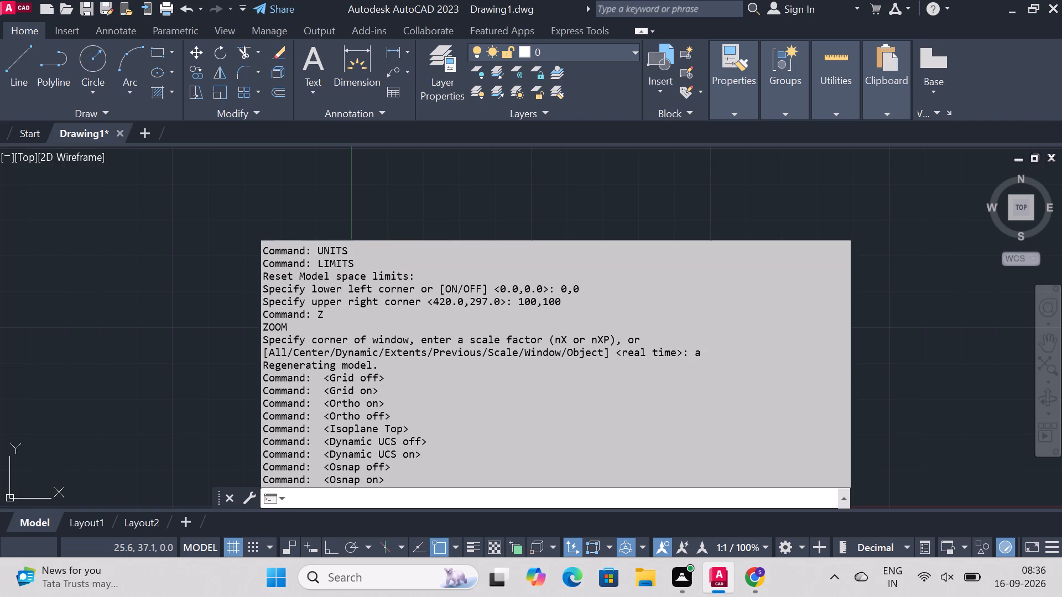
{"action": "key", "text": "F2"}
{"action": "key", "text": "F1"}
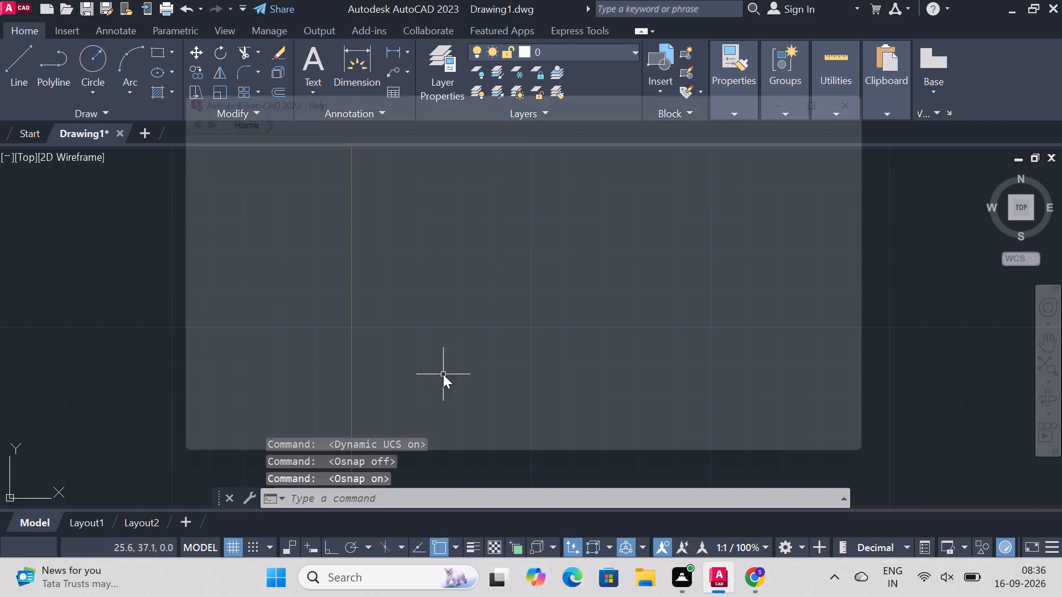
{"action": "key", "text": "F1"}
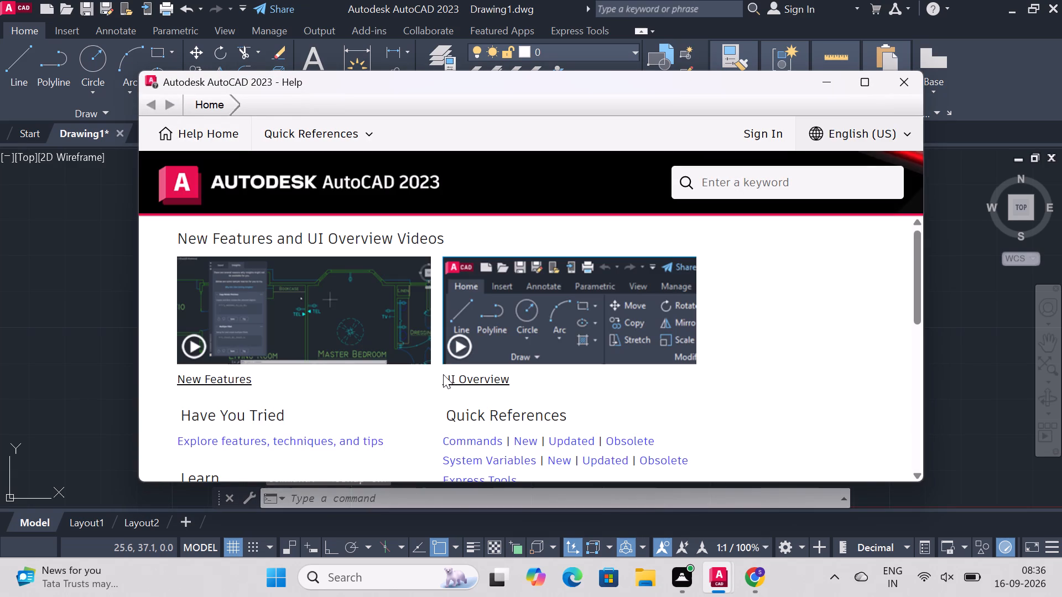
{"action": "left_click", "coordinate": [902, 82]}
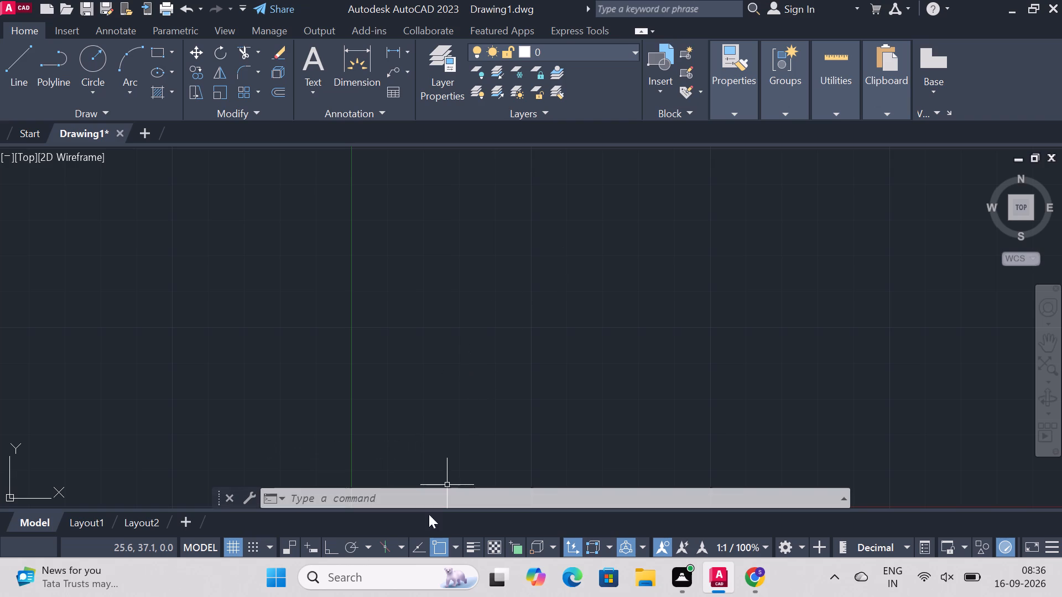
Turn on isometric drafting with the left isoplane.
{"action": "left_click", "coordinate": [383, 545]}
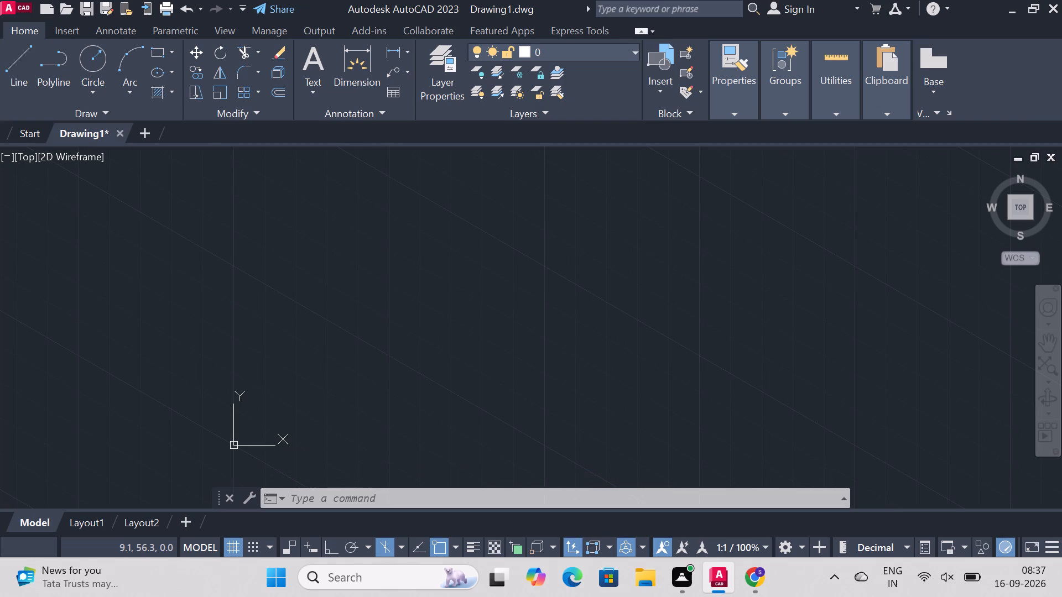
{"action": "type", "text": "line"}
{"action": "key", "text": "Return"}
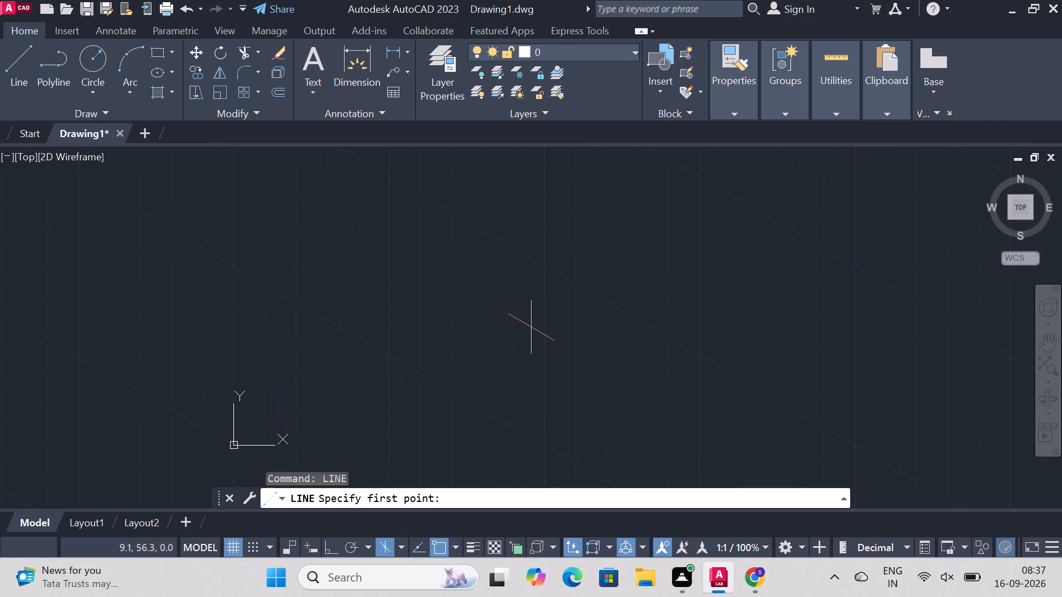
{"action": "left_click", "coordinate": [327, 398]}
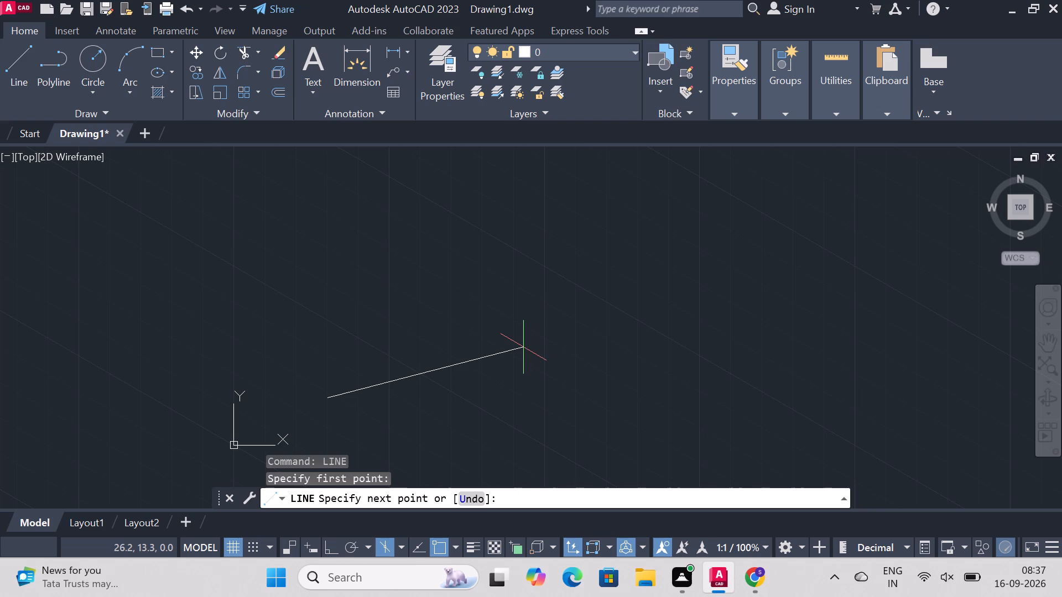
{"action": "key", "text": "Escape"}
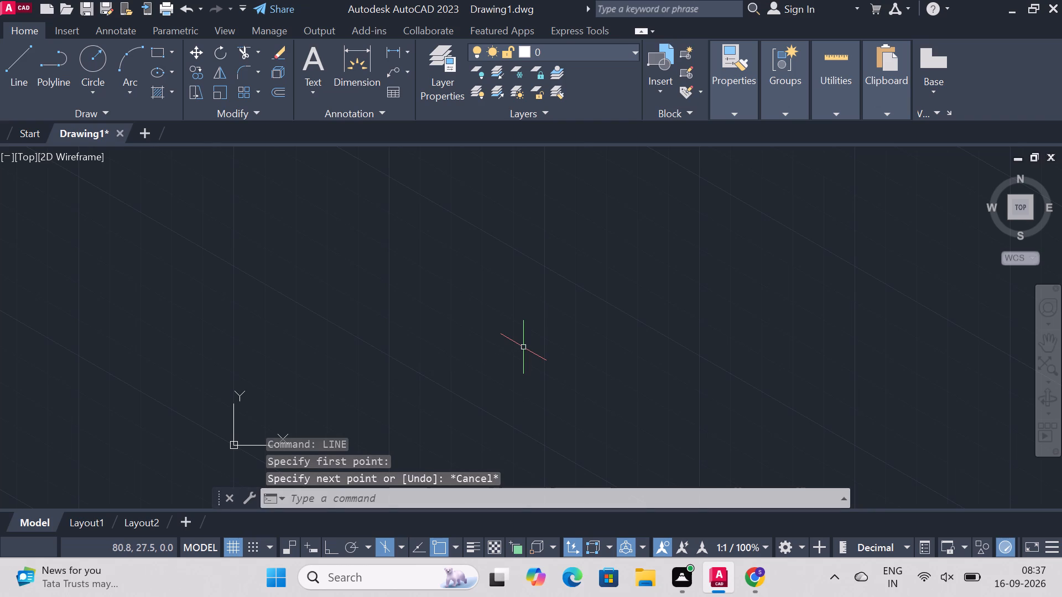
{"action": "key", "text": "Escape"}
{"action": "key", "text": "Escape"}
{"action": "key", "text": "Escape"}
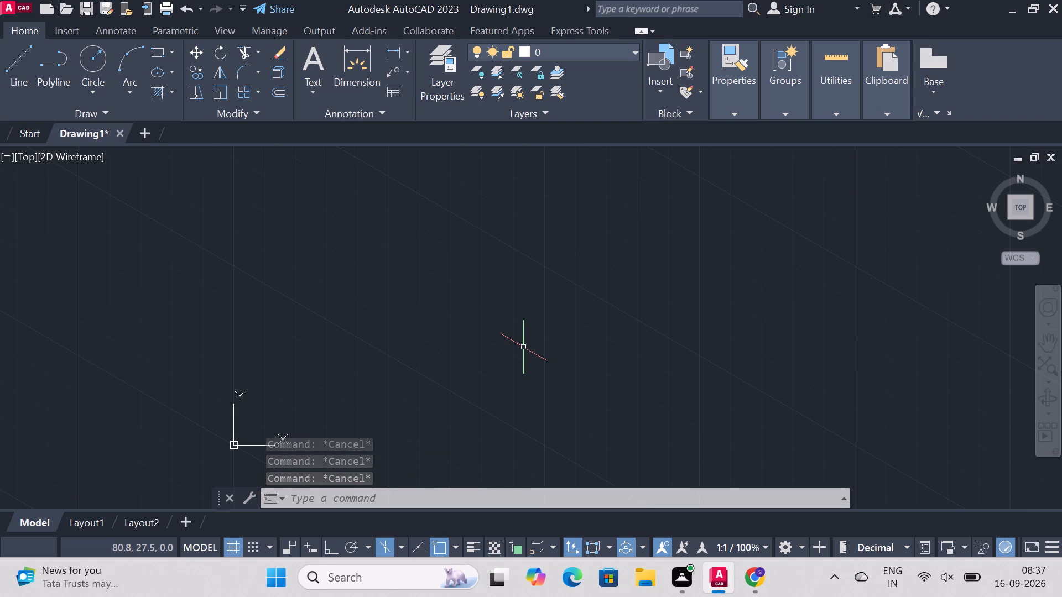
Bring up and close the Help window, and display the expanded command history.
{"action": "key", "text": "F1"}
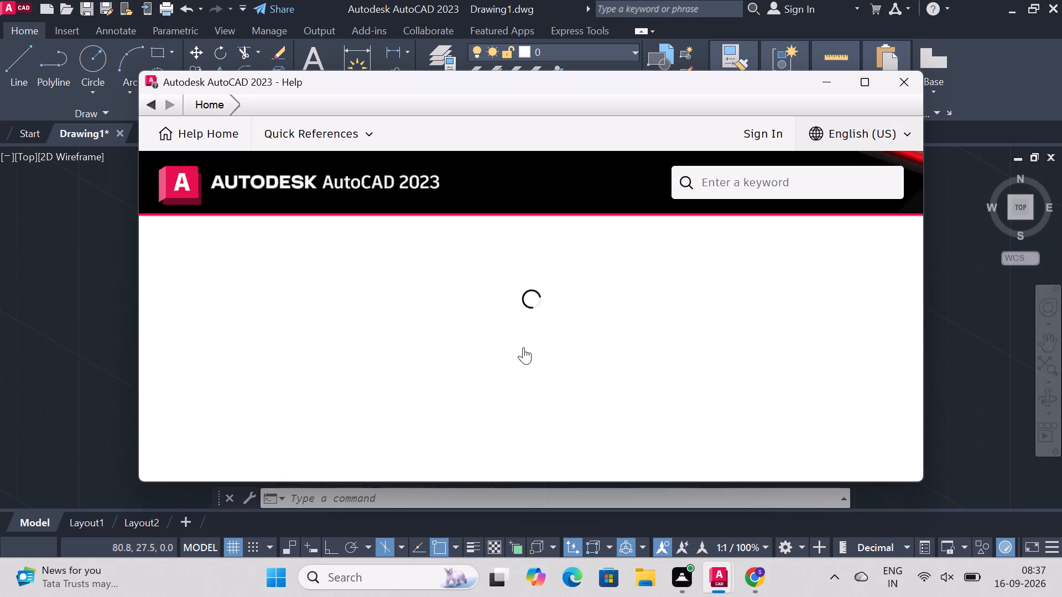
{"action": "left_click", "coordinate": [915, 81]}
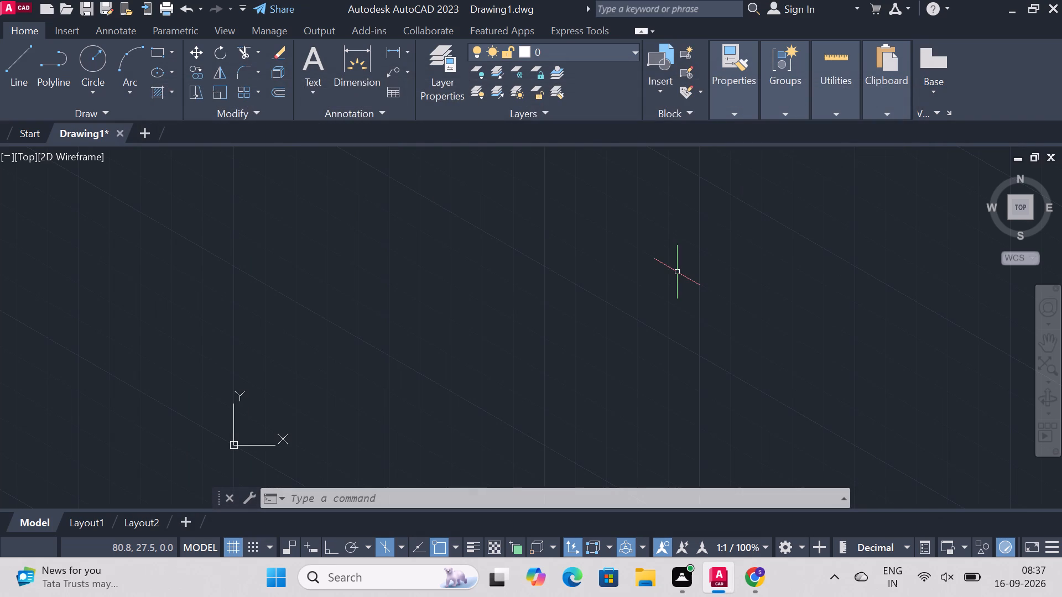
{"action": "key", "text": "F2"}
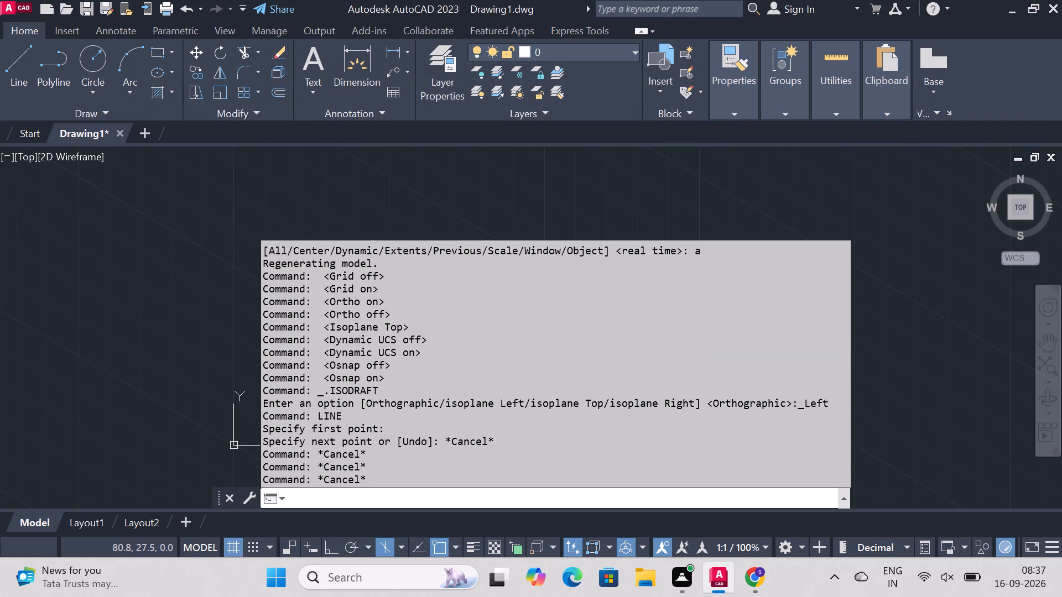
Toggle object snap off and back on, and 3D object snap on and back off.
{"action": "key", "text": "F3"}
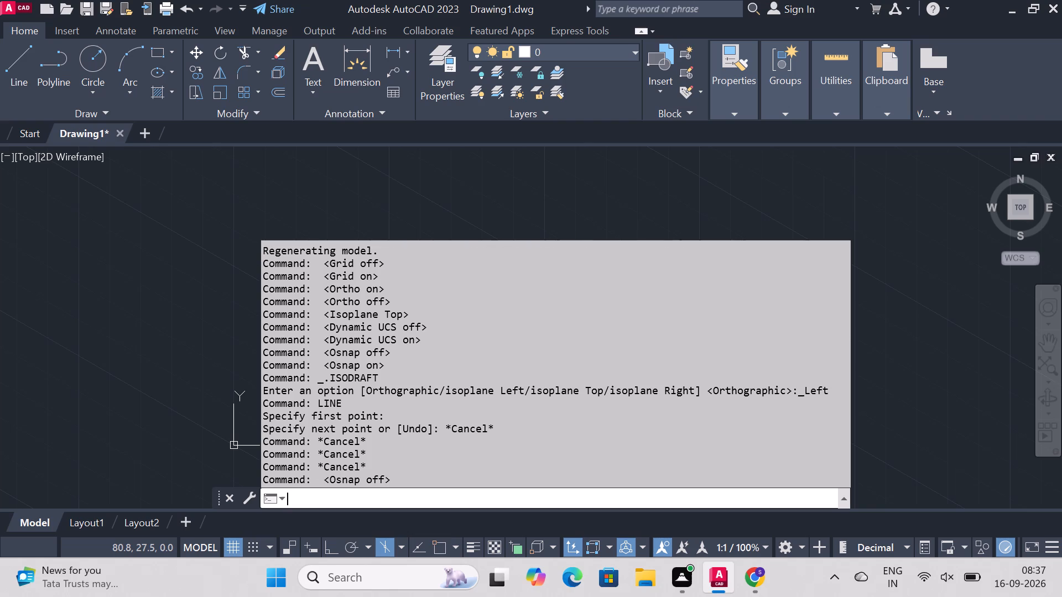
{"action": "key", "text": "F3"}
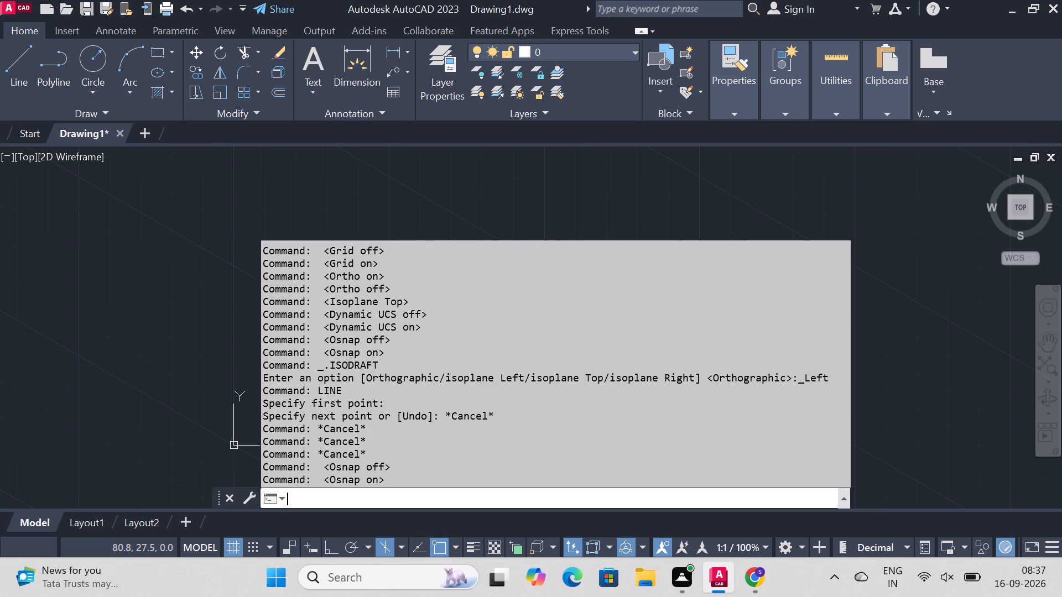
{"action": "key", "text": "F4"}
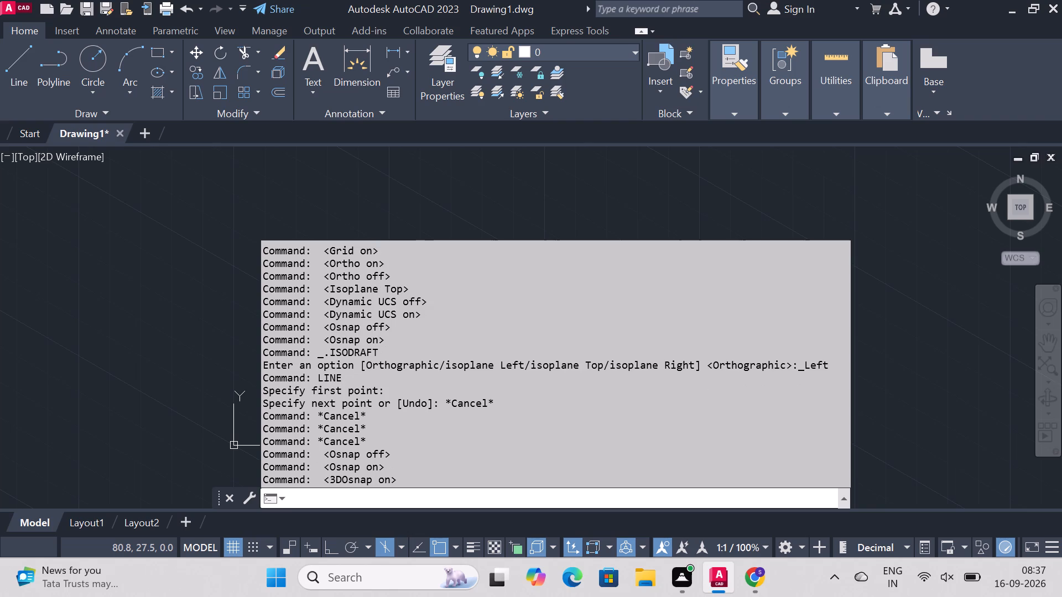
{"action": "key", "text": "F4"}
Switch the isometric drafting plane to isoplane Top.
{"action": "key", "text": "F5"}
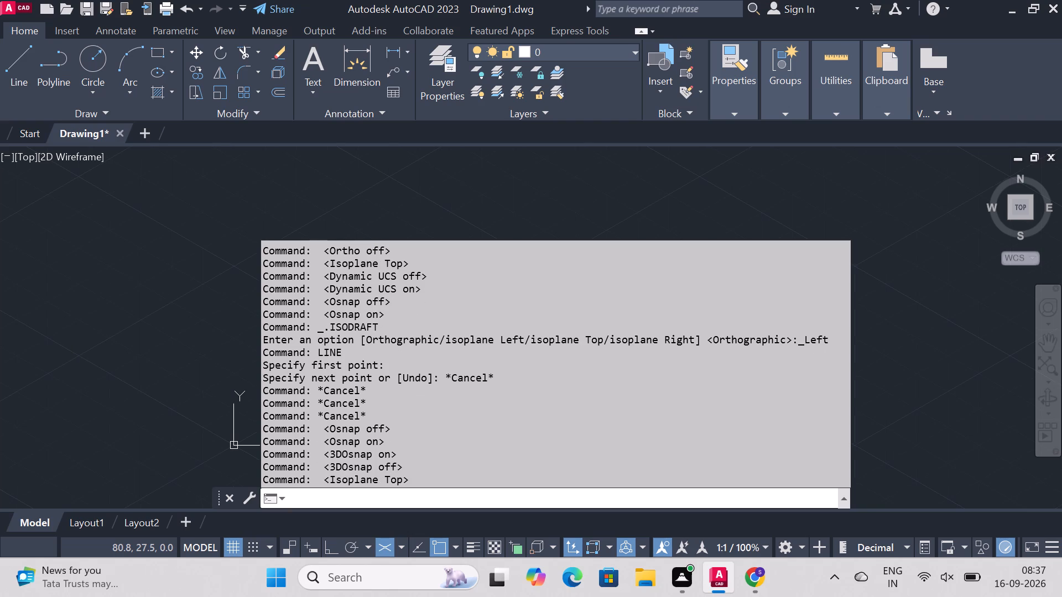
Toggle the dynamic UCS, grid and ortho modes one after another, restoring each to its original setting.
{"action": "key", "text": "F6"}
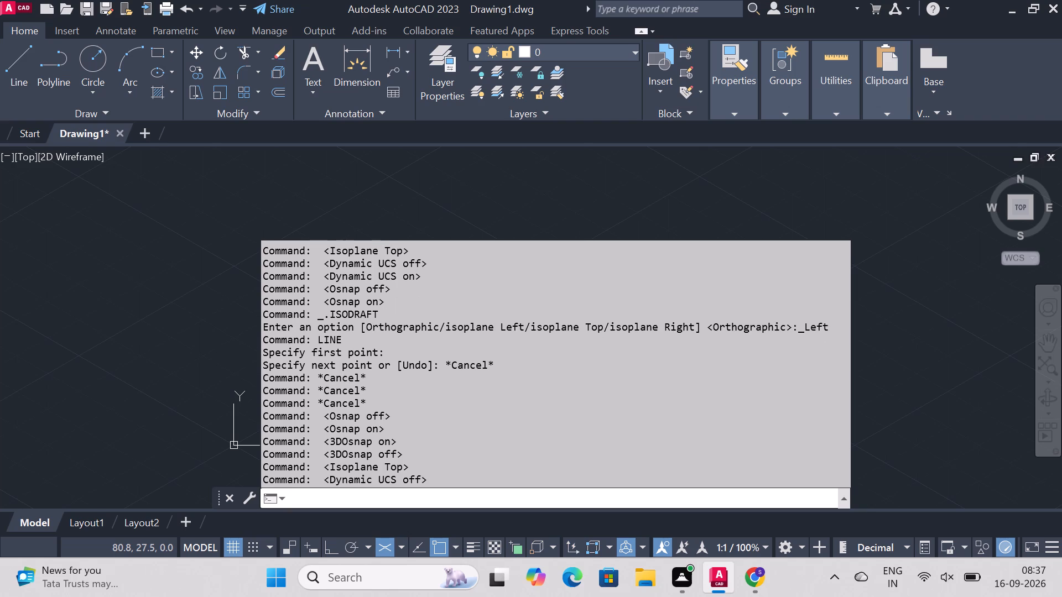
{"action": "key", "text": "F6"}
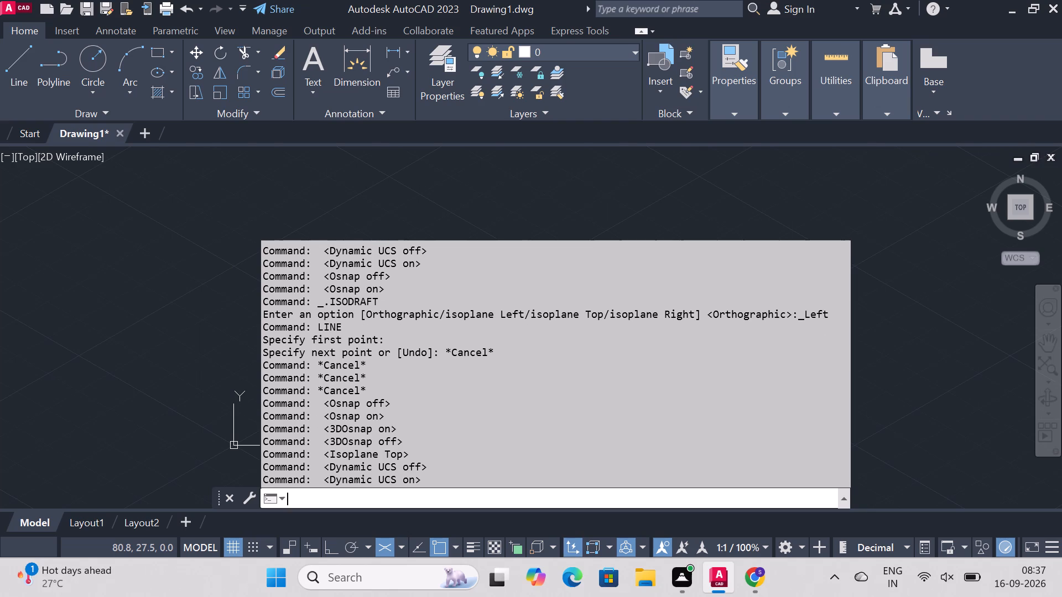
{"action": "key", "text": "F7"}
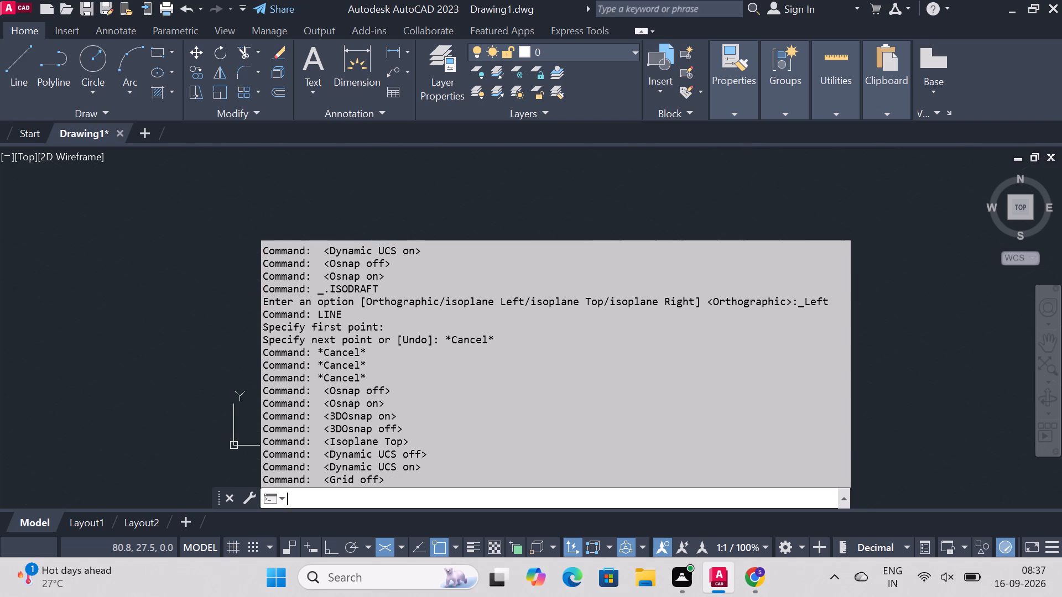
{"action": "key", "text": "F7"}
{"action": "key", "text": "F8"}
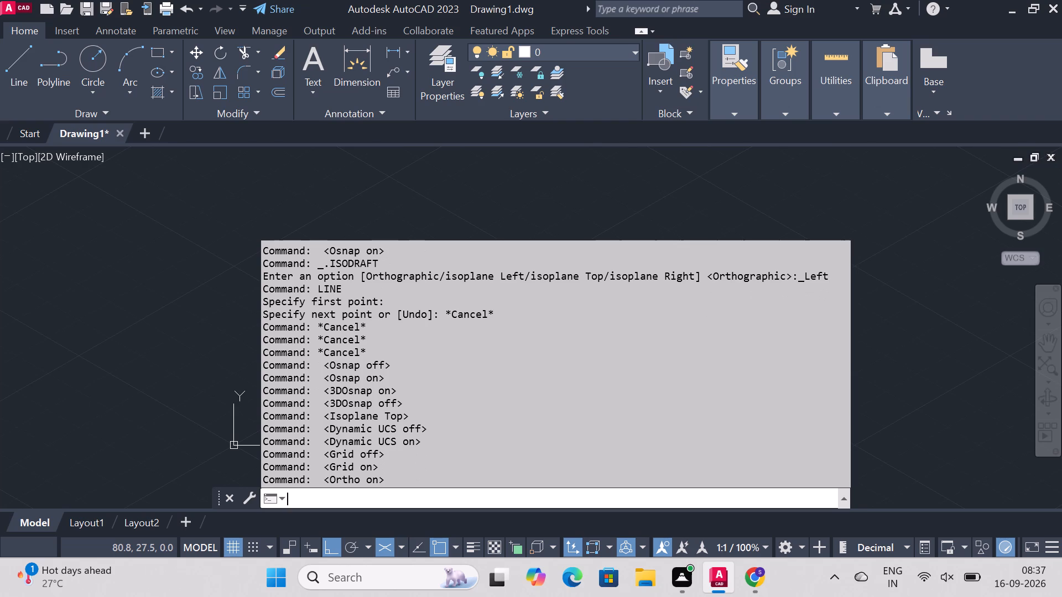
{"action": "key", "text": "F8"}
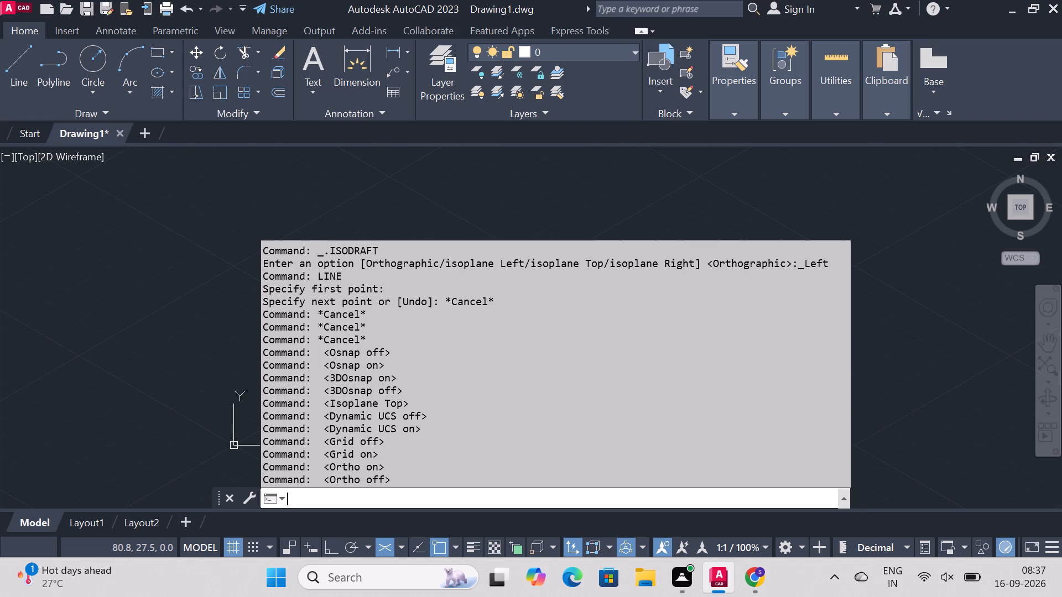
Try the object snap tracking toggle and leave object snap tracking on.
{"action": "key", "text": "F11"}
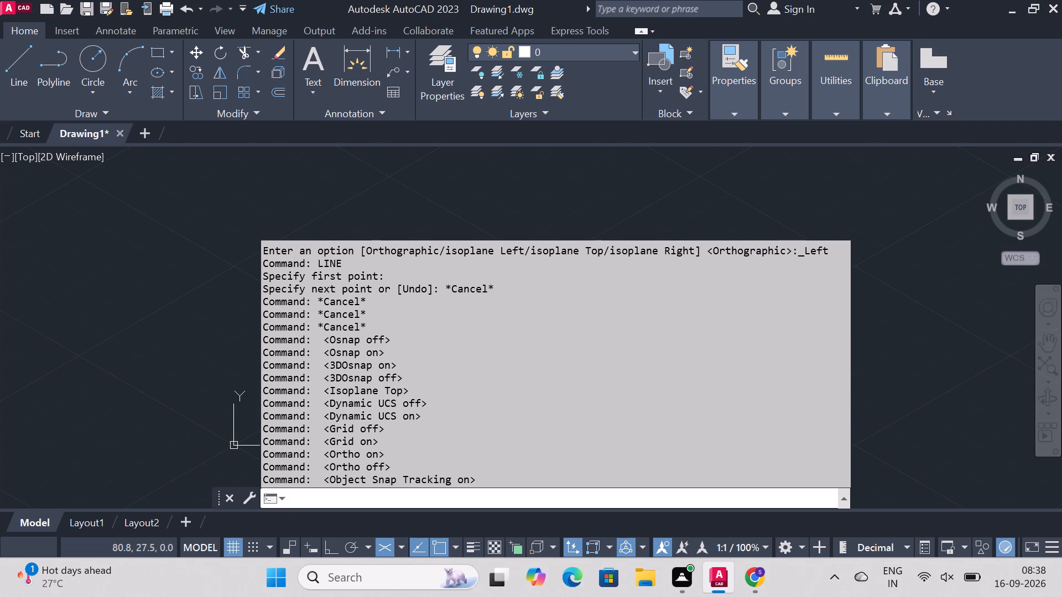
{"action": "key", "text": "F11"}
{"action": "key", "text": "F11"}
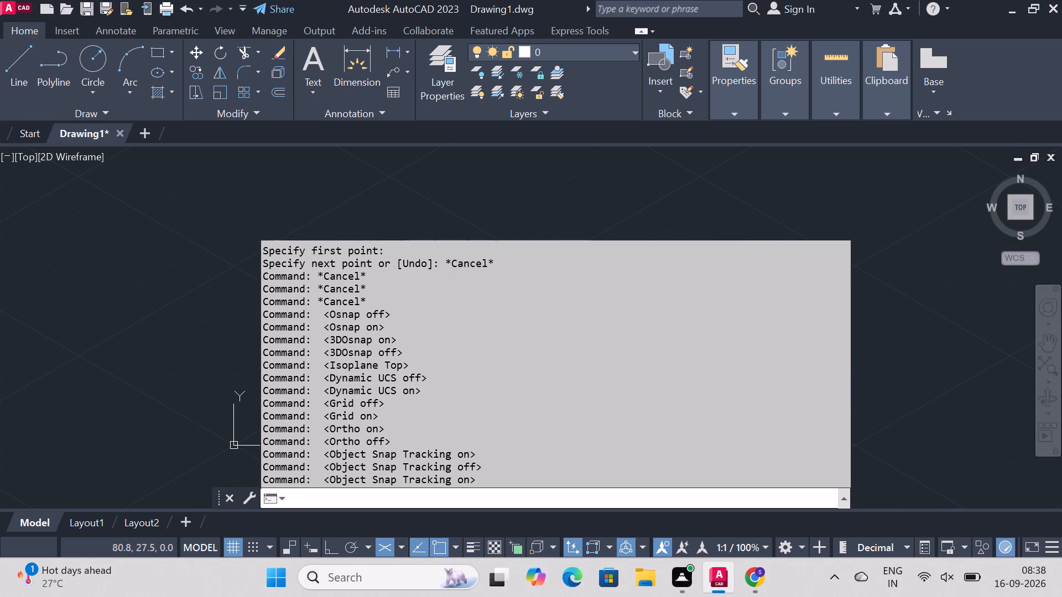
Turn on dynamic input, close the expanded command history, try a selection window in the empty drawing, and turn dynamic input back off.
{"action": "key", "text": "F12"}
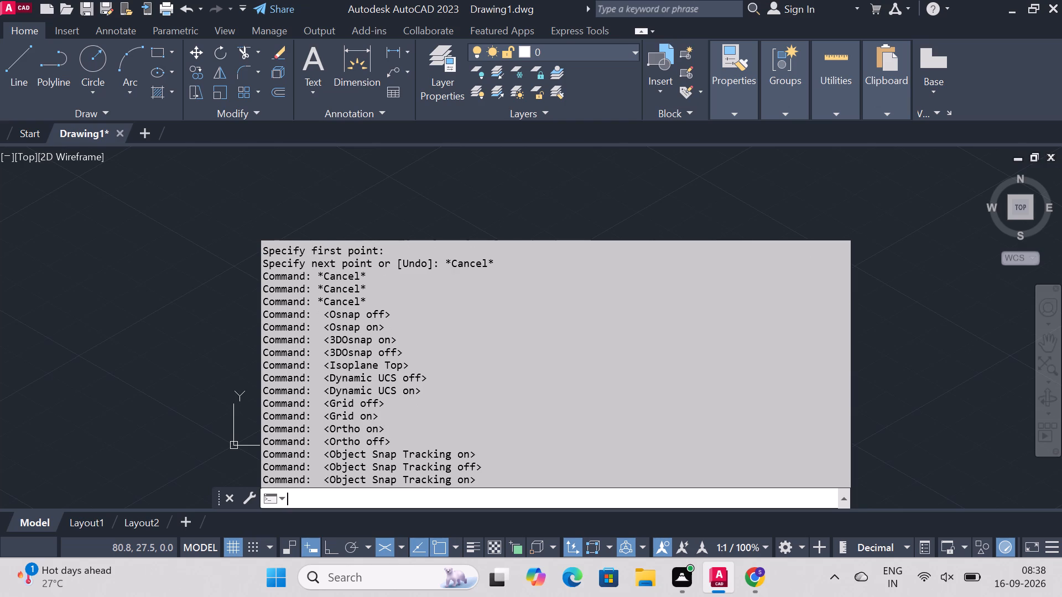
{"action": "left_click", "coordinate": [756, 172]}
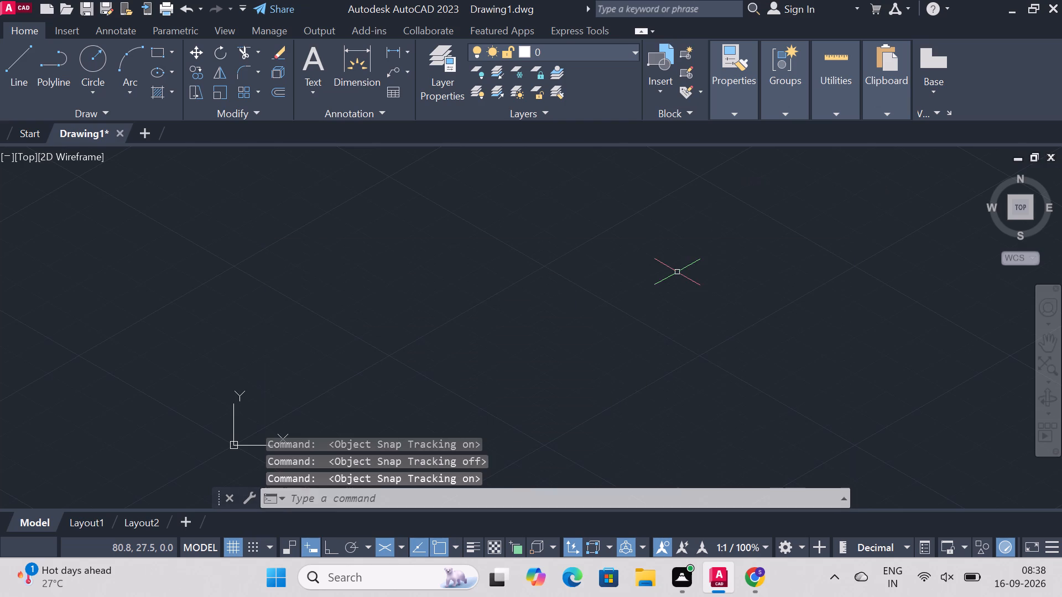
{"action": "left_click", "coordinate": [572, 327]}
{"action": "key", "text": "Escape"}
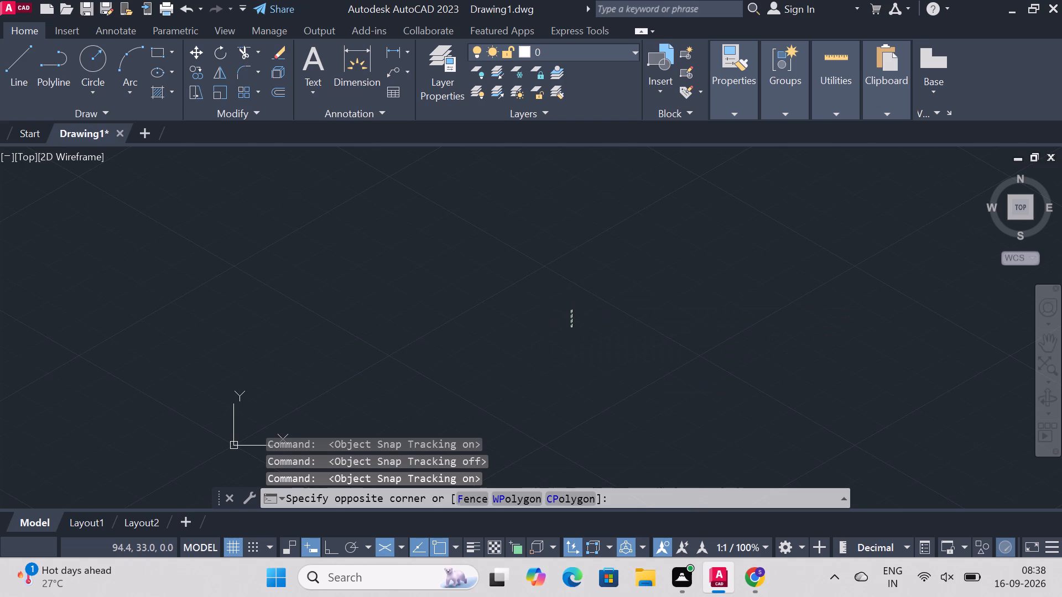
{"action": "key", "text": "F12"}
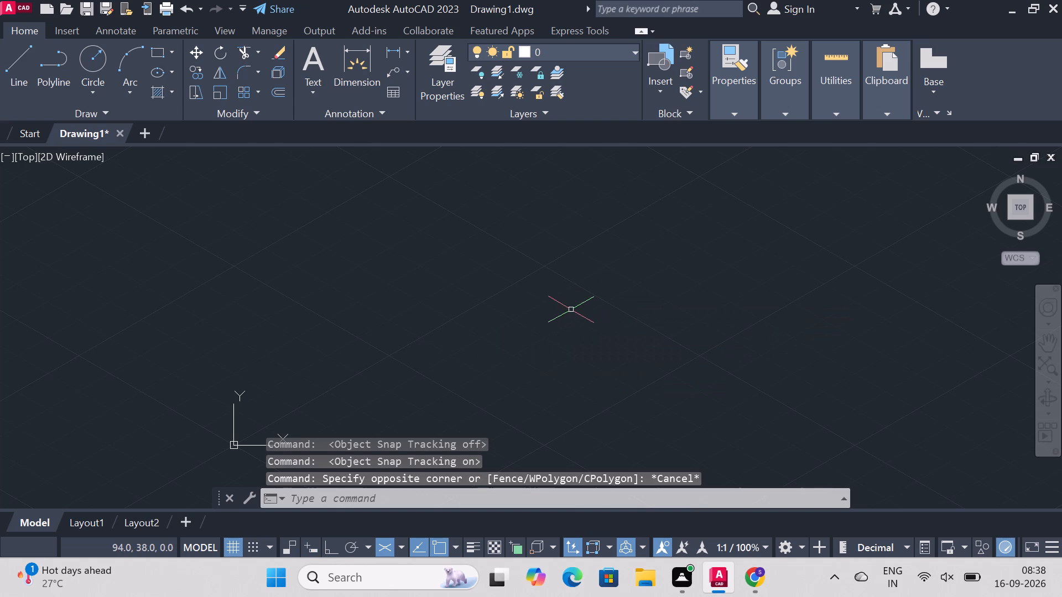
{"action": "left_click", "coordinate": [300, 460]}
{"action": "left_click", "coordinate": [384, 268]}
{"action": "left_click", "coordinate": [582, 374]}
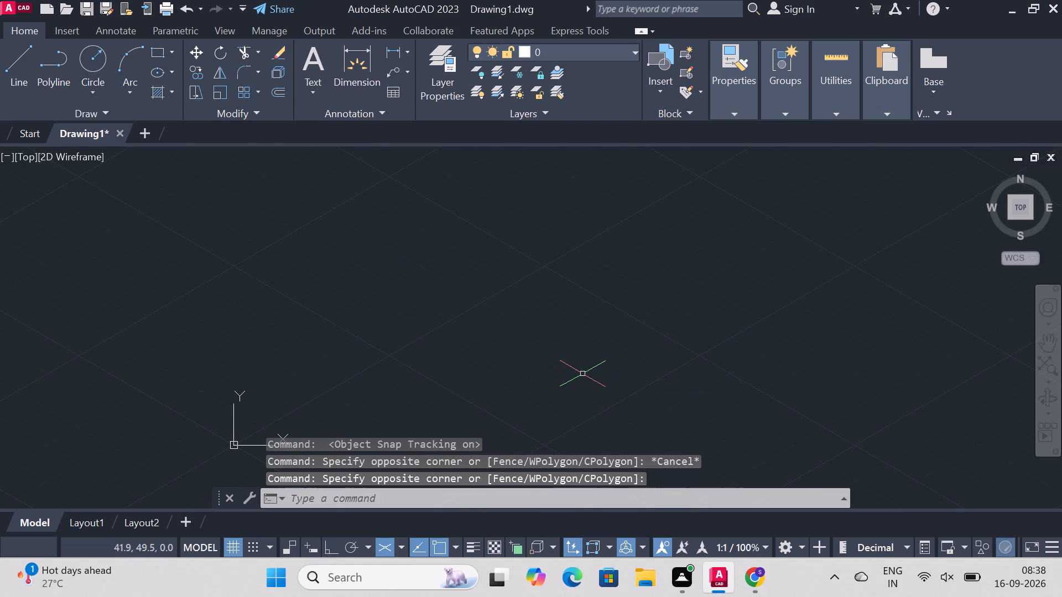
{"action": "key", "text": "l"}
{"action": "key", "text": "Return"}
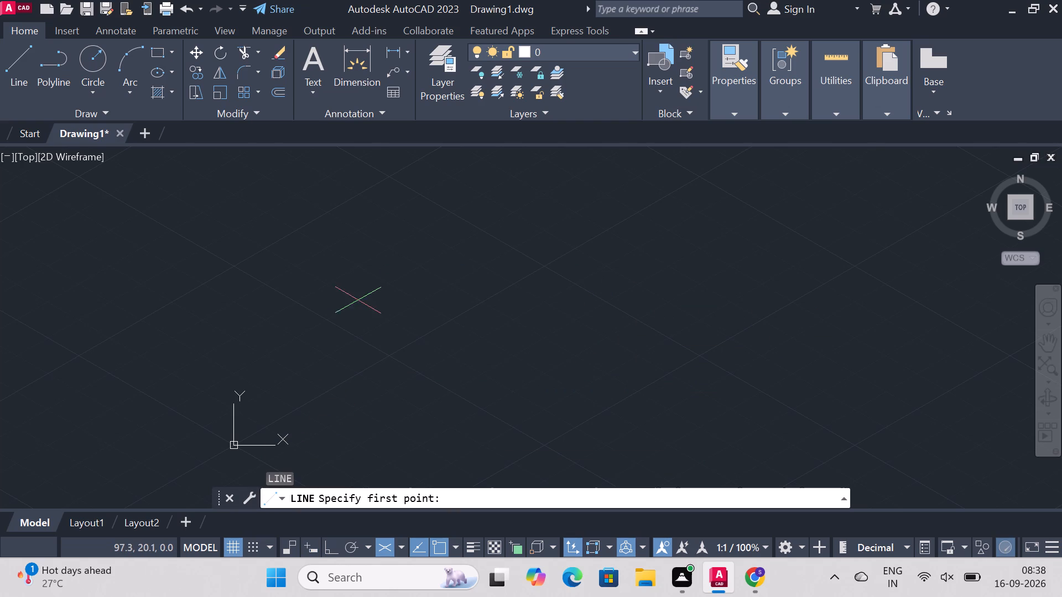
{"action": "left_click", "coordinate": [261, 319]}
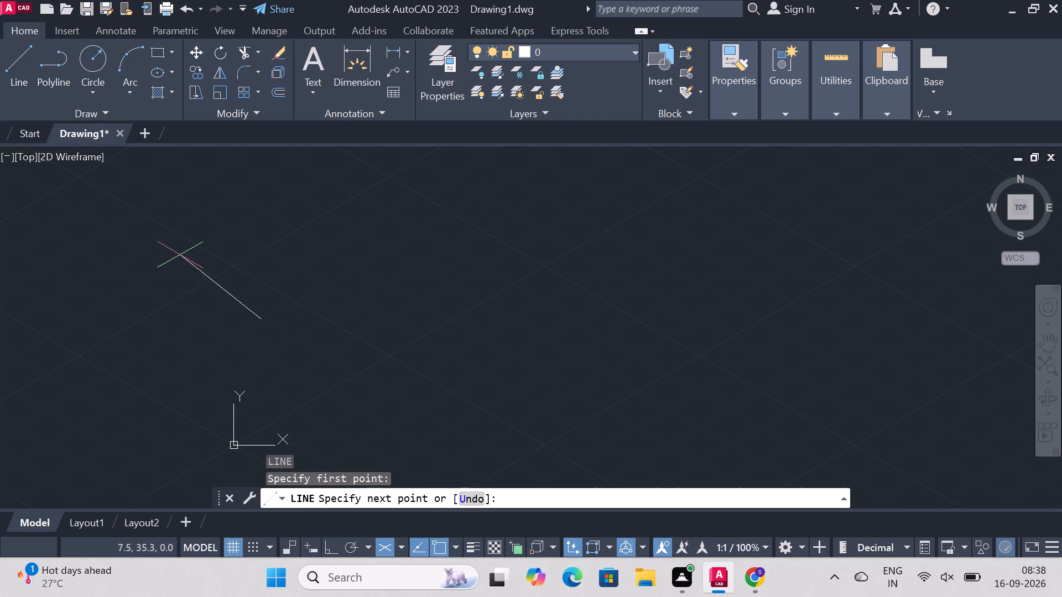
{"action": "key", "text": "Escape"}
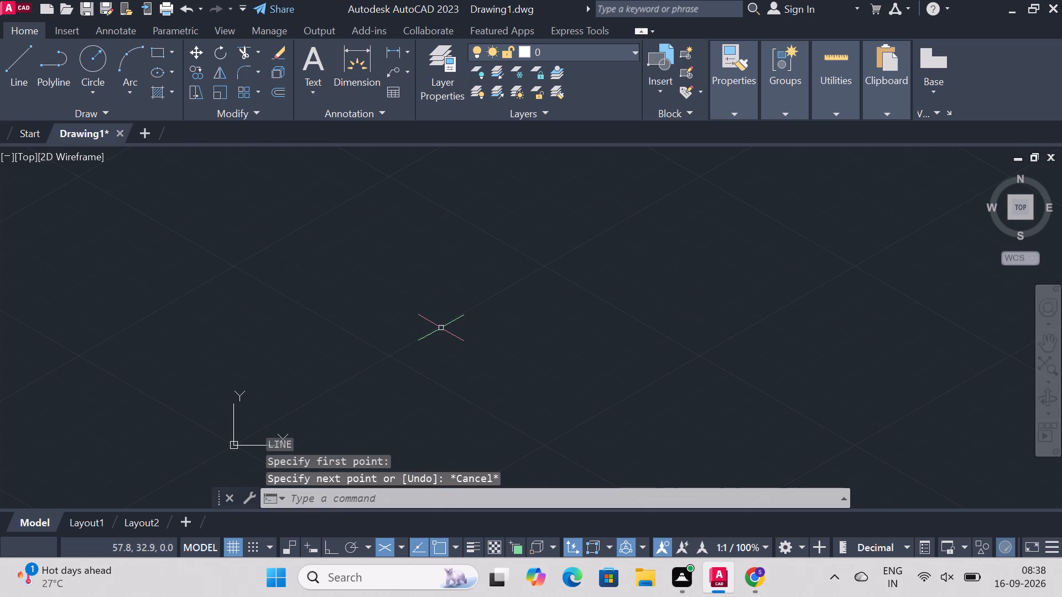
Quit the program without saving the changes to Drawing1.dwg.
{"action": "left_click", "coordinate": [1055, 12]}
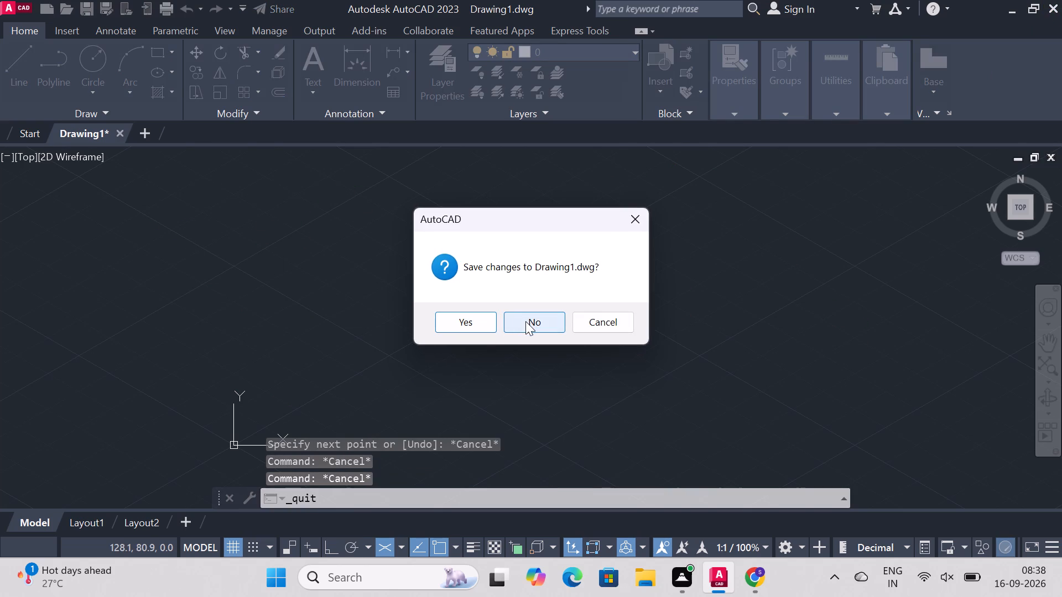
{"action": "left_click", "coordinate": [525, 321]}
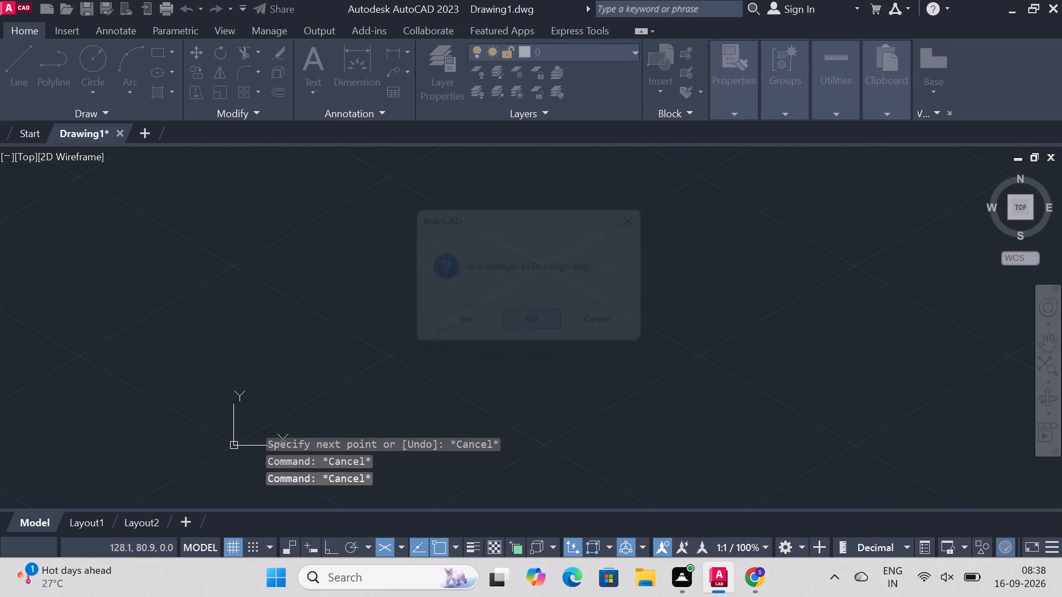
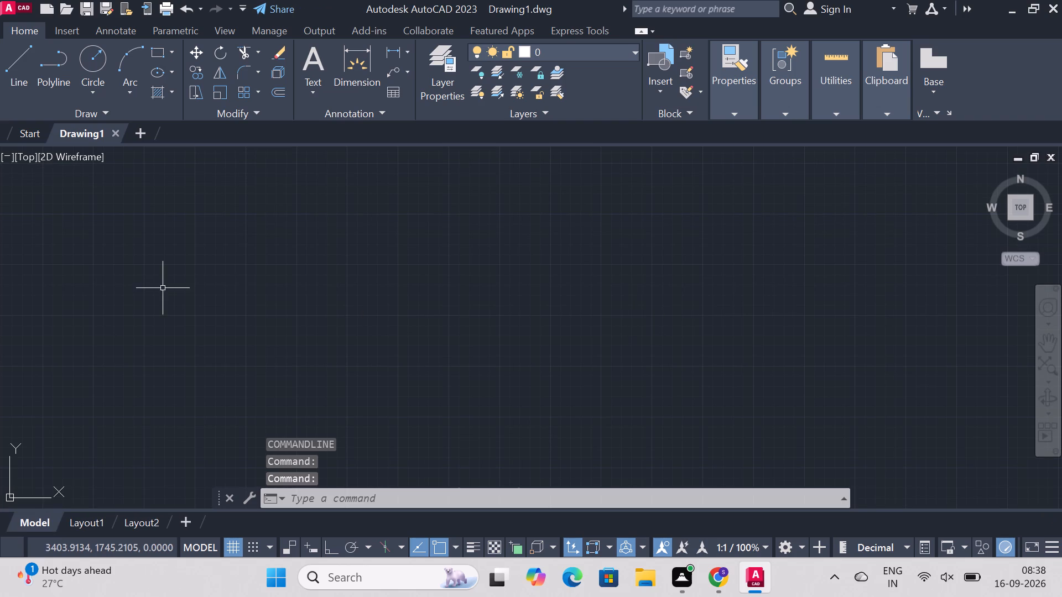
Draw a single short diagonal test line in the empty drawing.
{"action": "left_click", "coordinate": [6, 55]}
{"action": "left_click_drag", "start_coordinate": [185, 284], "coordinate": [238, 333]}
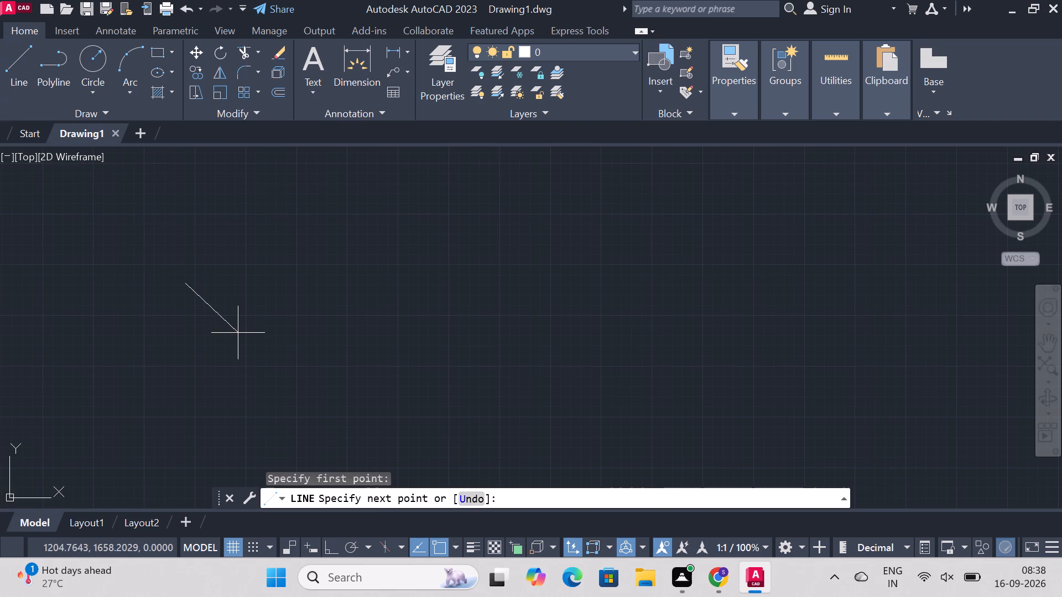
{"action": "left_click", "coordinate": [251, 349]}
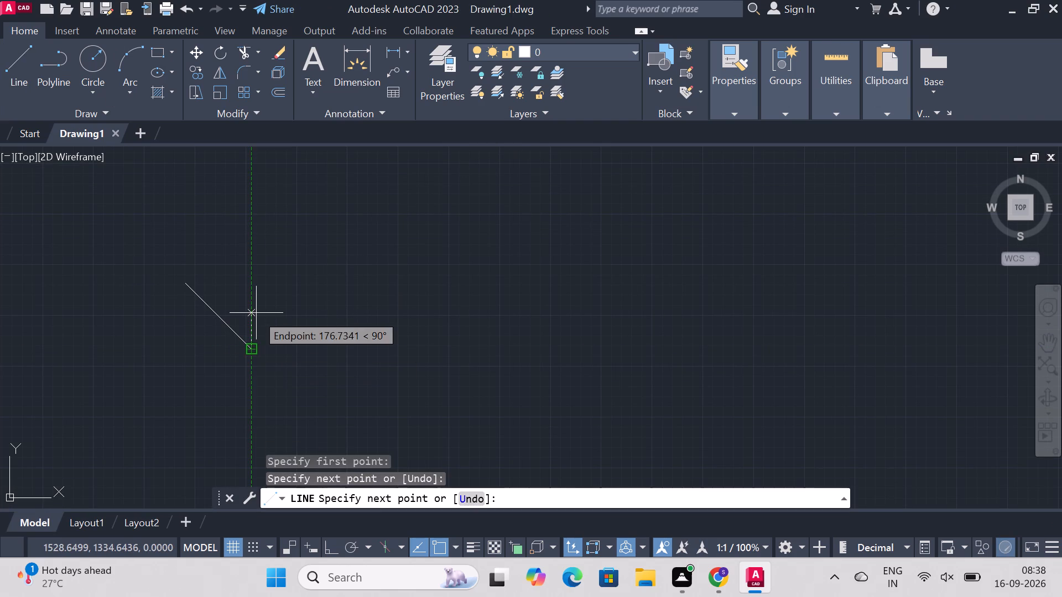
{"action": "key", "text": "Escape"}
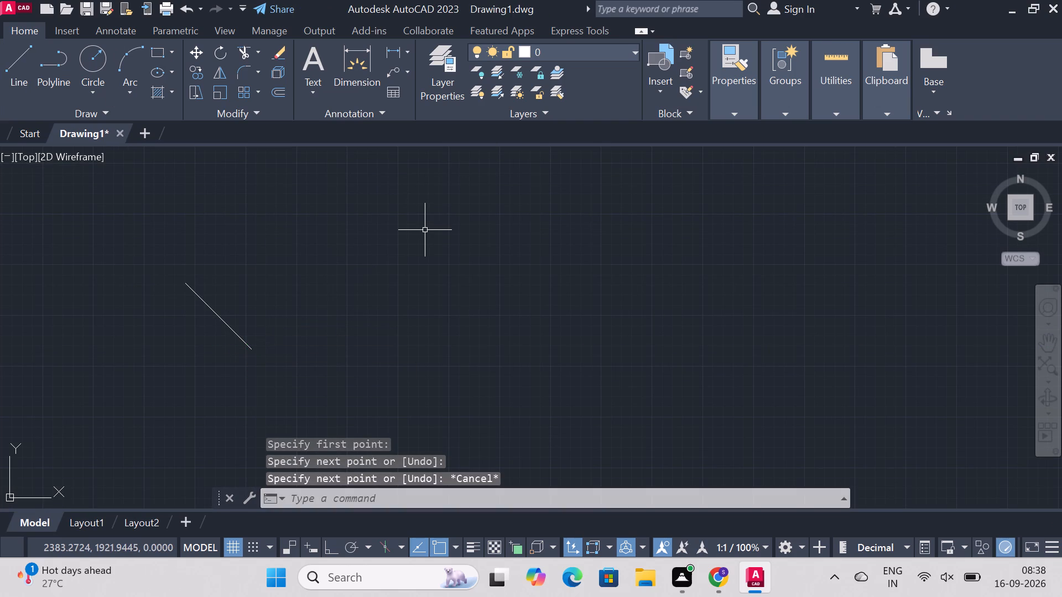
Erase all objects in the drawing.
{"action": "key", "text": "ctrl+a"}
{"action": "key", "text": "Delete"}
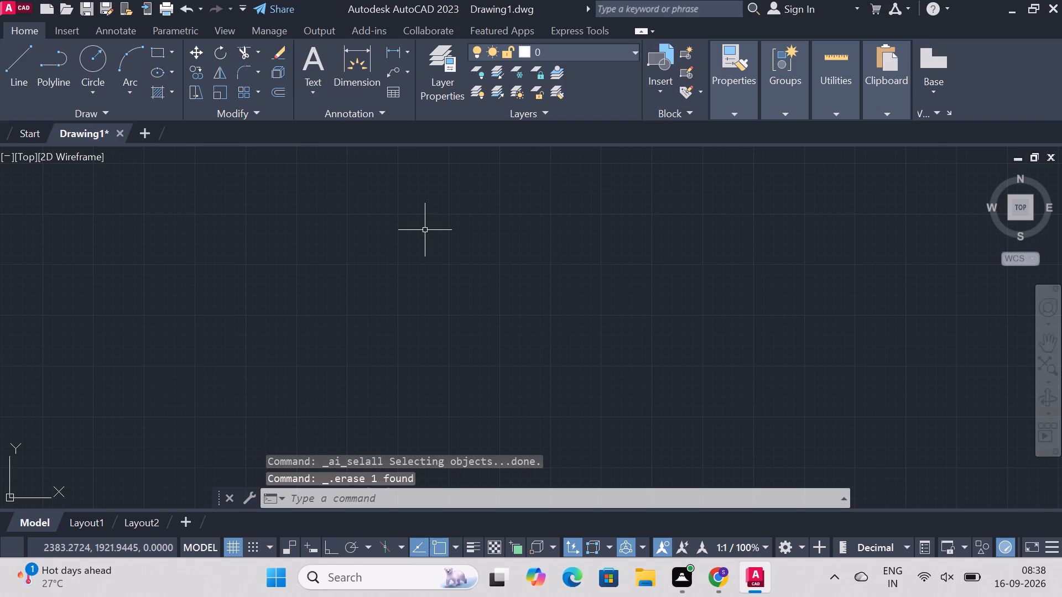
Turn on command logging with LOGFILEON.
{"action": "type", "text": "fil"}
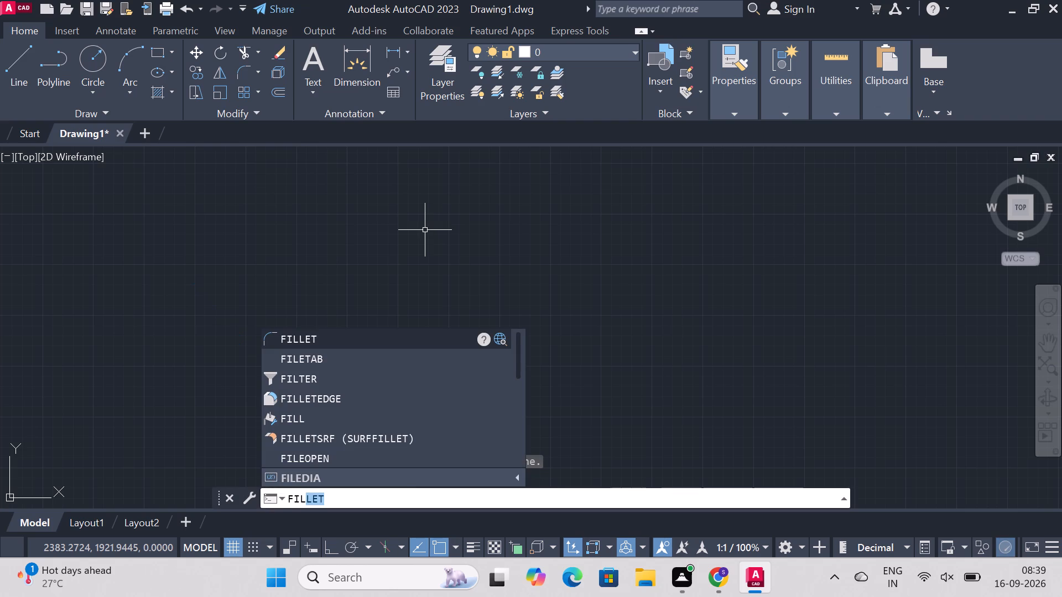
{"action": "key", "text": "BackSpace"}
{"action": "key", "text": "BackSpace"}
{"action": "key", "text": "BackSpace"}
{"action": "key", "text": "BackSpace"}
{"action": "key", "text": "BackSpace"}
{"action": "type", "text": "lof"}
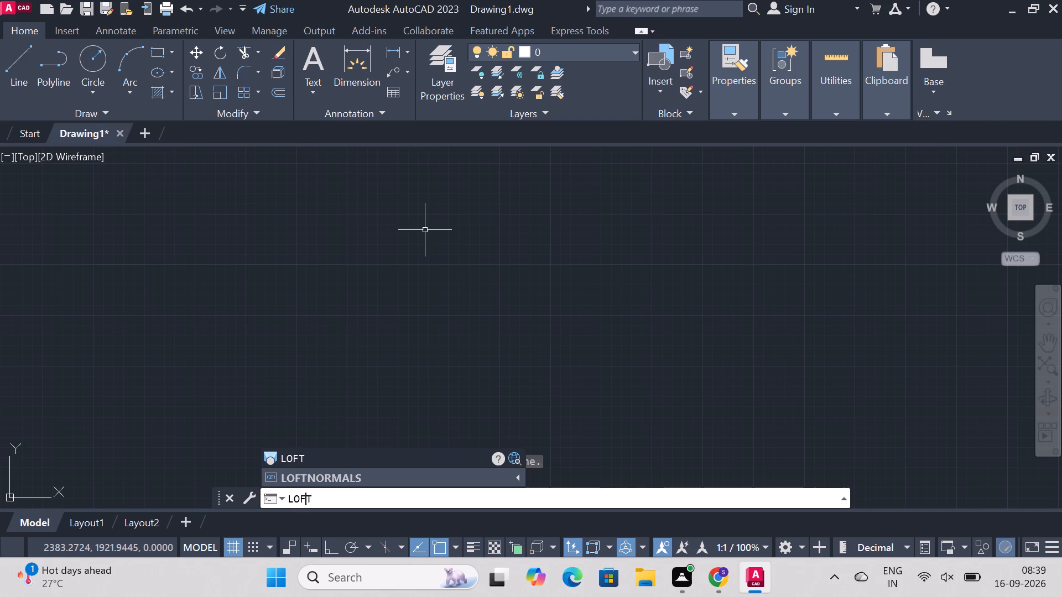
{"action": "key", "text": "BackSpace"}
{"action": "key", "text": "g"}
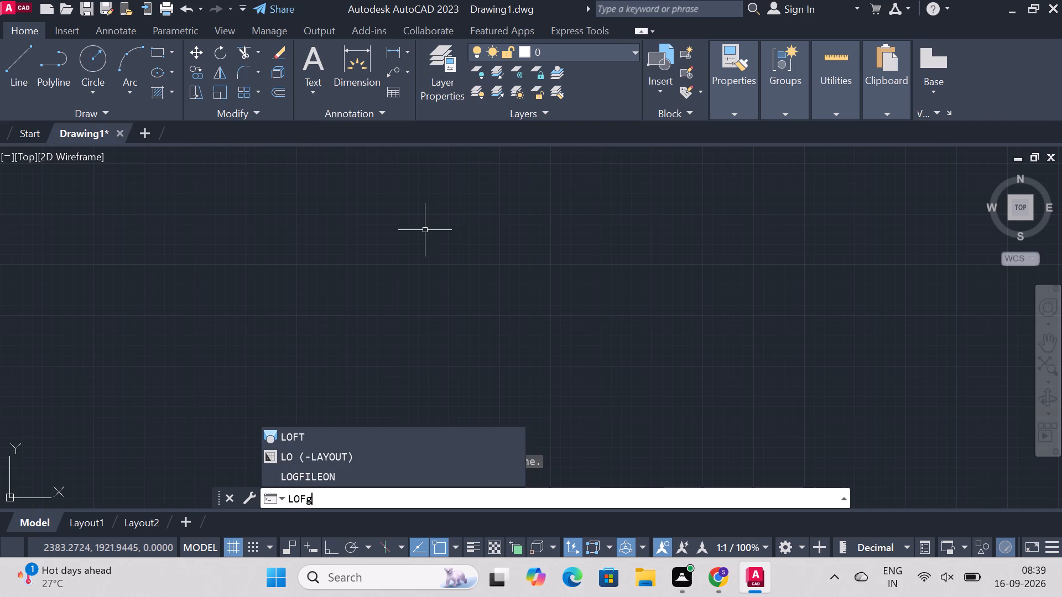
{"action": "key", "text": "BackSpace"}
{"action": "key", "text": "BackSpace"}
{"action": "key", "text": "g"}
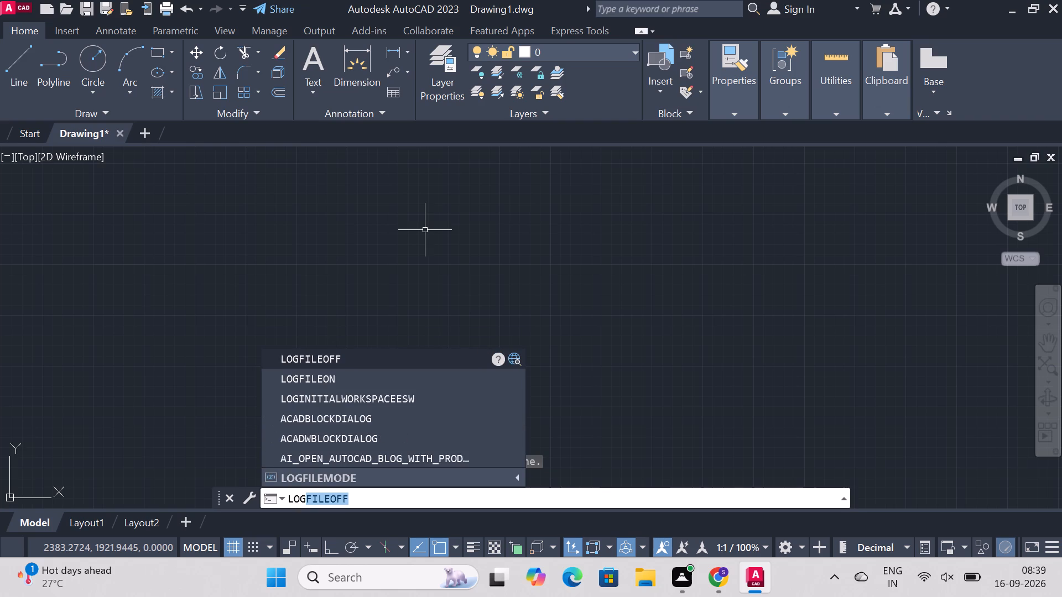
{"action": "key", "text": "Down"}
{"action": "key", "text": "Return"}
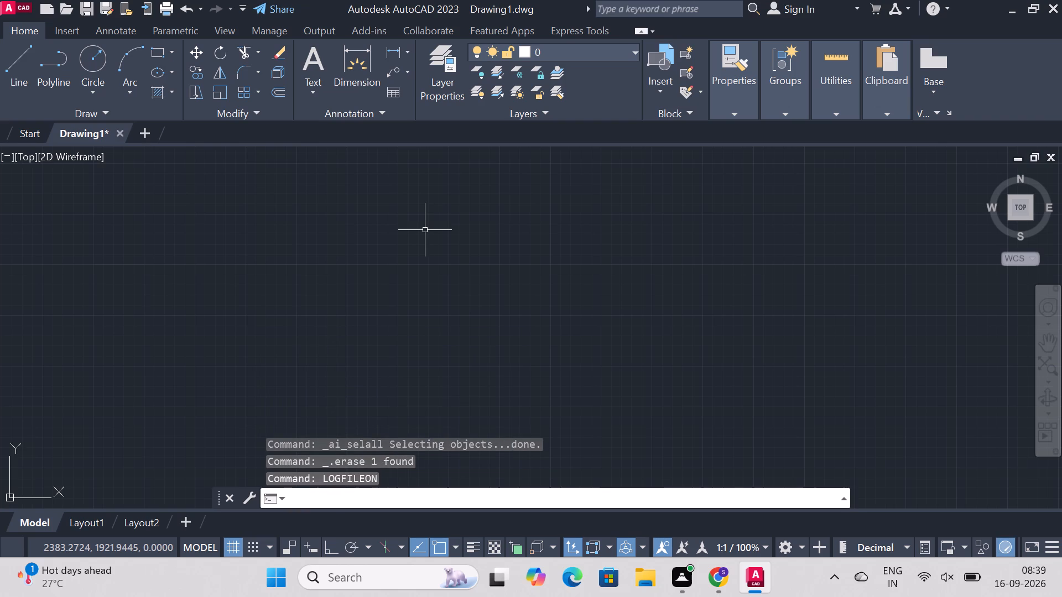
Set the length precision of the drawing units to 0.0.
{"action": "key", "text": "l"}
{"action": "key", "text": "BackSpace"}
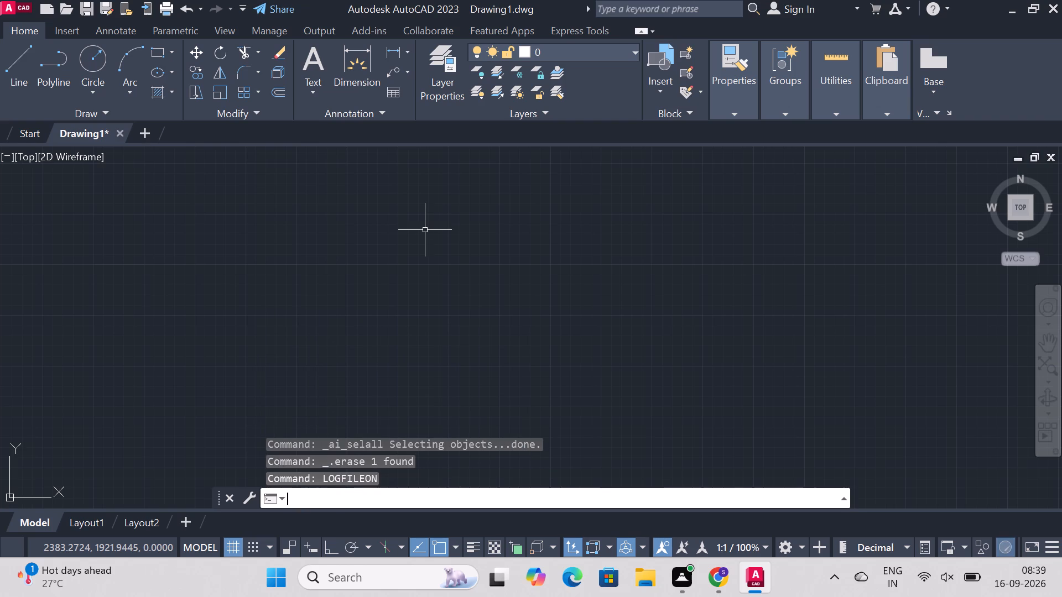
{"action": "type", "text": "units"}
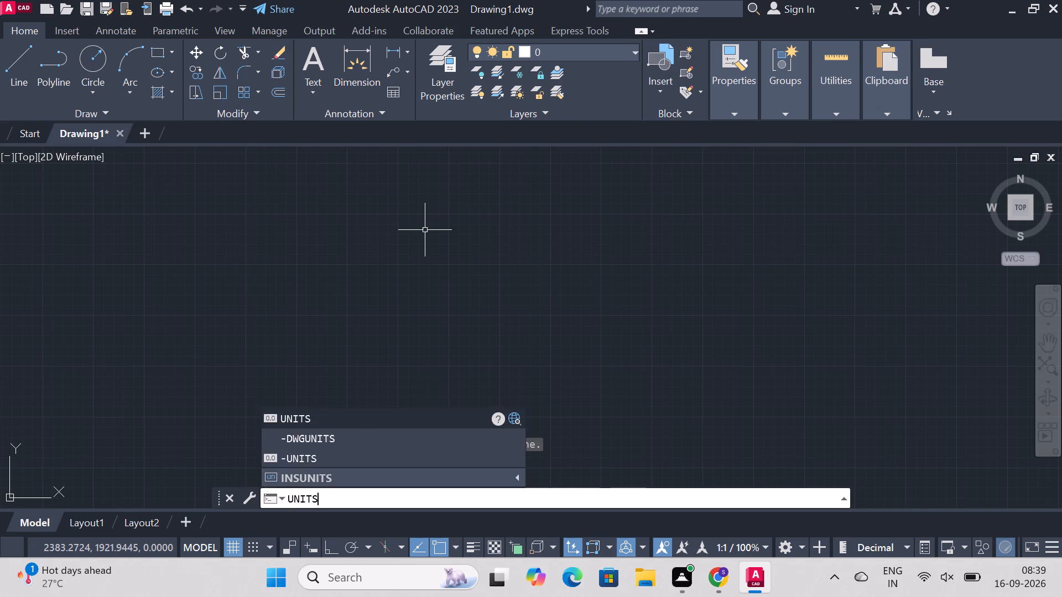
{"action": "key", "text": "Return"}
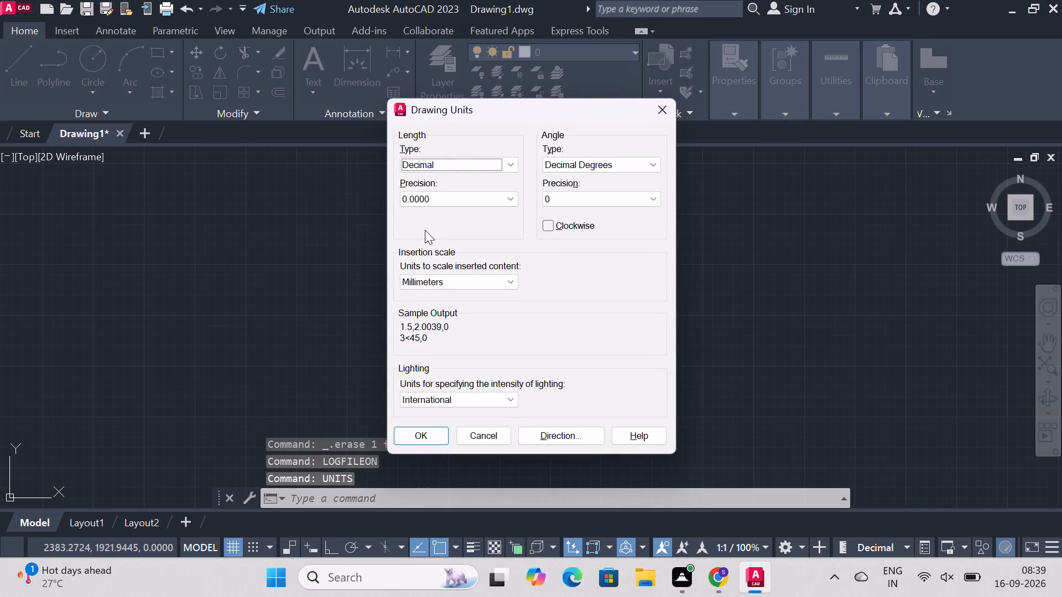
{"action": "key", "text": "Tab"}
{"action": "key", "text": "Up"}
{"action": "key", "text": "Up"}
{"action": "key", "text": "Up"}
{"action": "key", "text": "Up"}
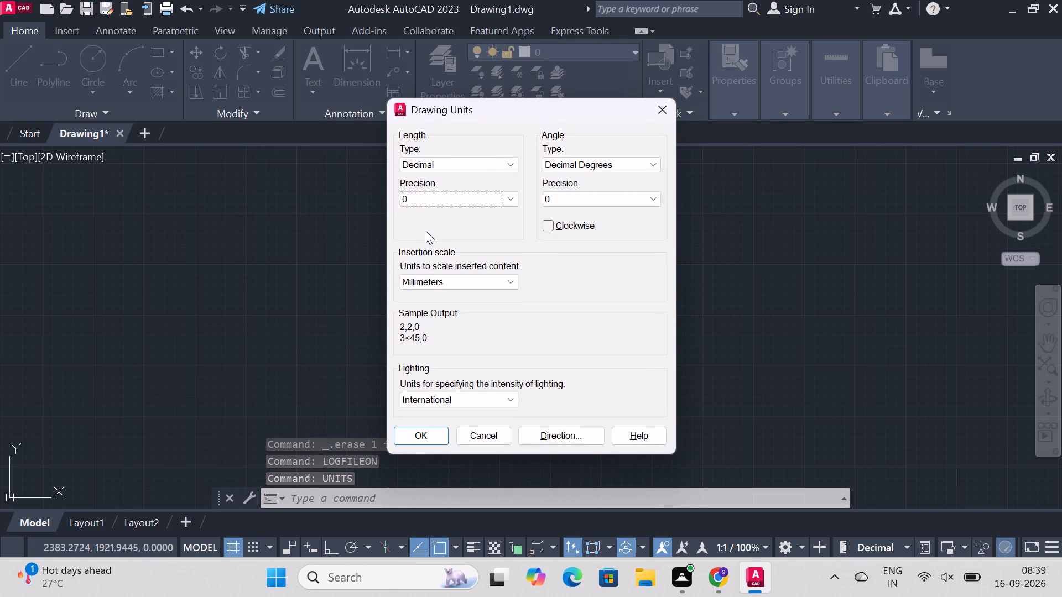
{"action": "key", "text": "Down"}
{"action": "key", "text": "Return"}
Set the model space limits from 0,0 to 100,100.
{"action": "type", "text": "limits"}
{"action": "key", "text": "Return"}
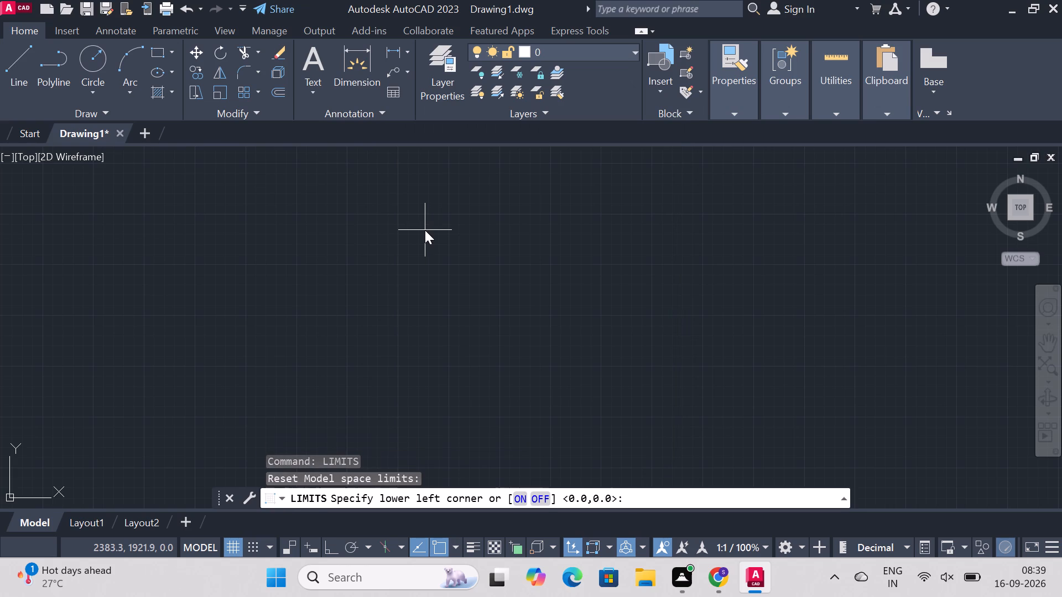
{"action": "type", "text": "0,0"}
{"action": "key", "text": "Return"}
{"action": "type", "text": "100"}
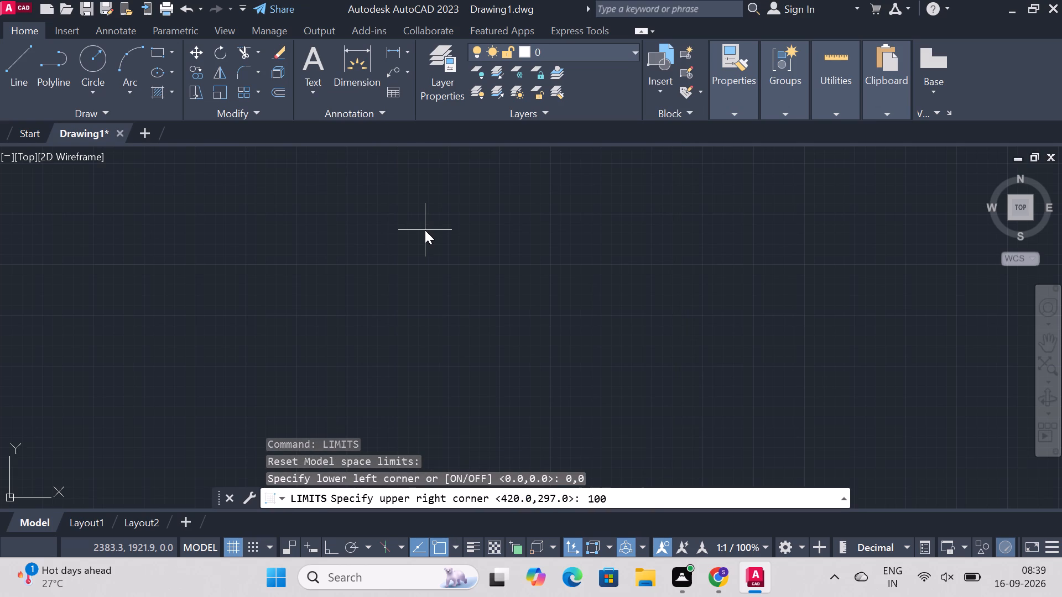
{"action": "type", "text": ",100"}
{"action": "key", "text": "Return"}
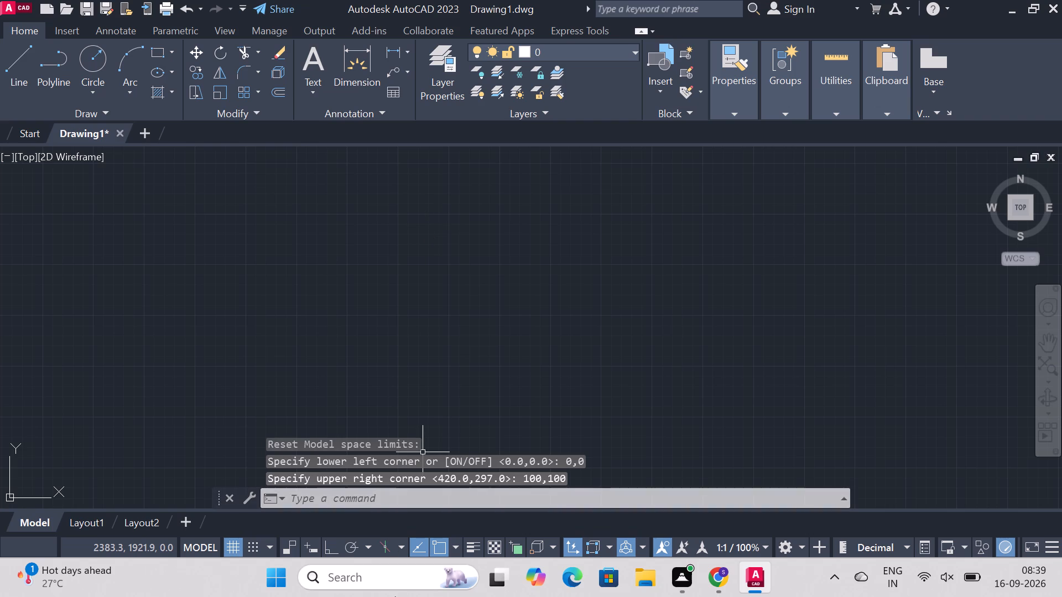
Turn on isometric drafting in the left isoplane and fit the whole drawing area with Zoom All.
{"action": "left_click", "coordinate": [384, 547]}
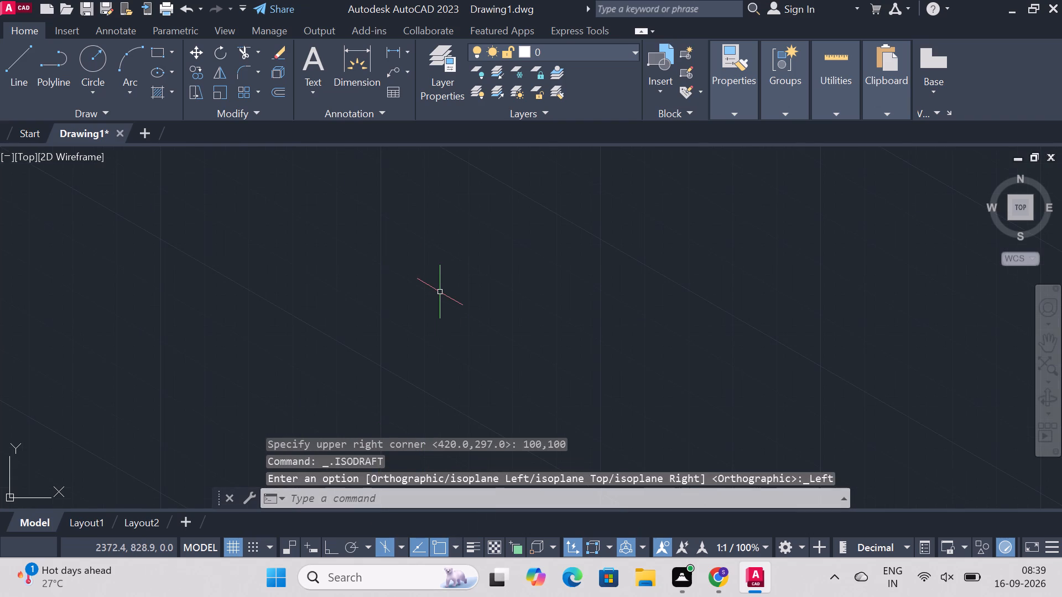
{"action": "key", "text": "z"}
{"action": "key", "text": "Return"}
{"action": "key", "text": "a"}
{"action": "key", "text": "Return"}
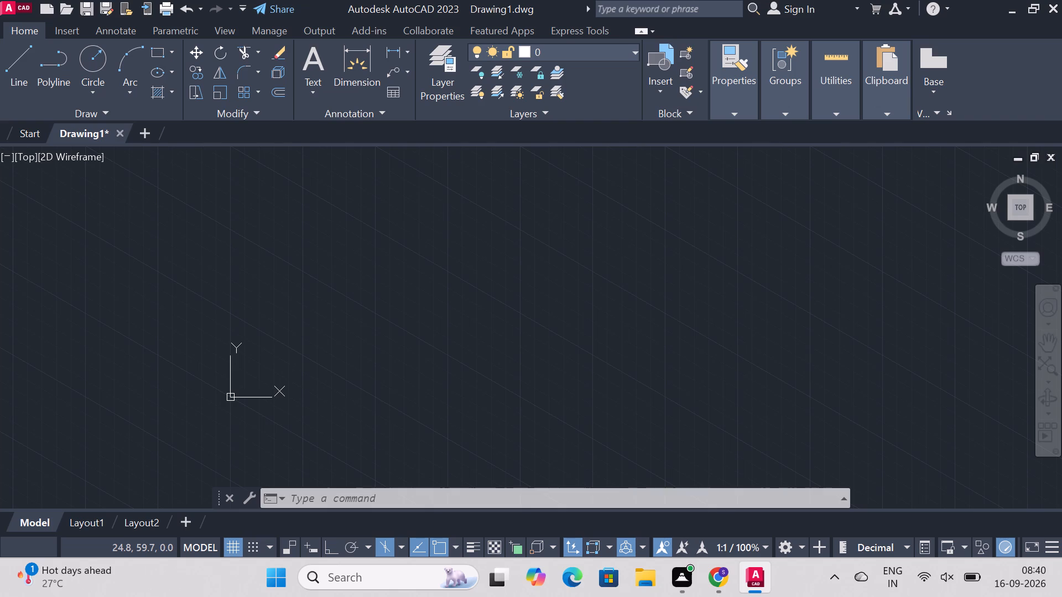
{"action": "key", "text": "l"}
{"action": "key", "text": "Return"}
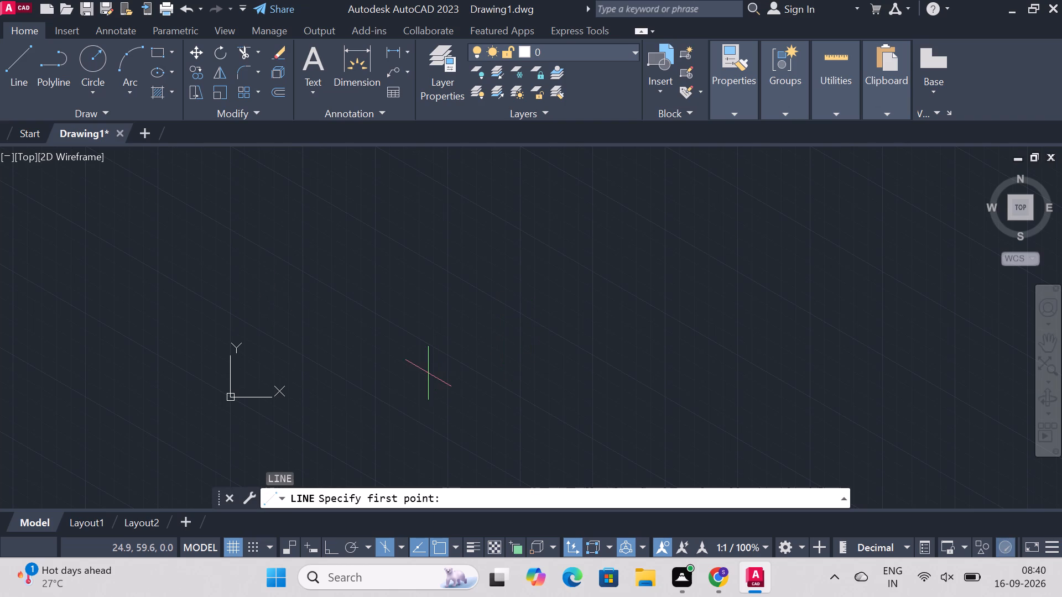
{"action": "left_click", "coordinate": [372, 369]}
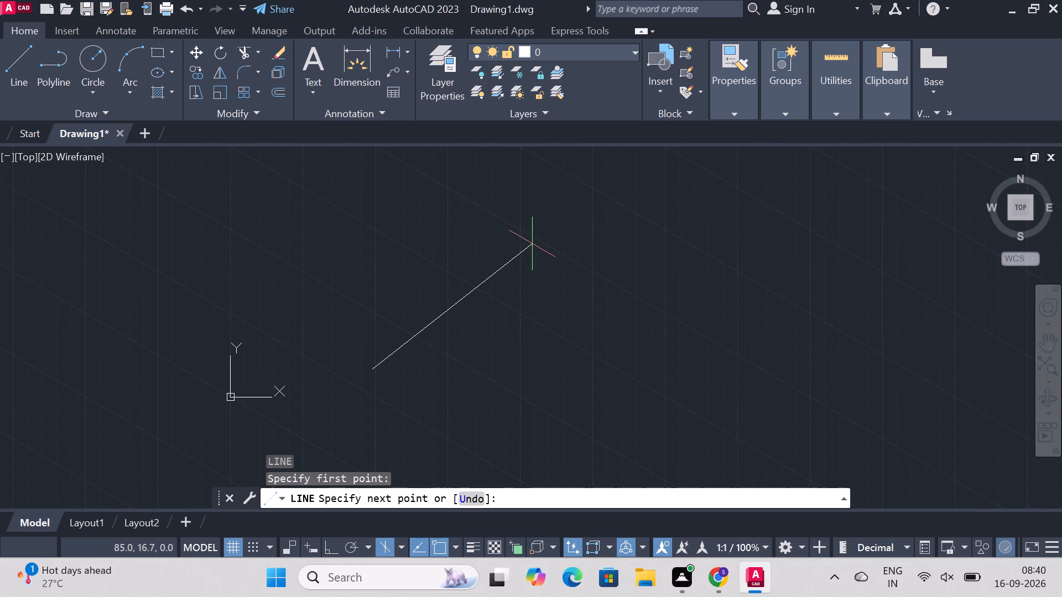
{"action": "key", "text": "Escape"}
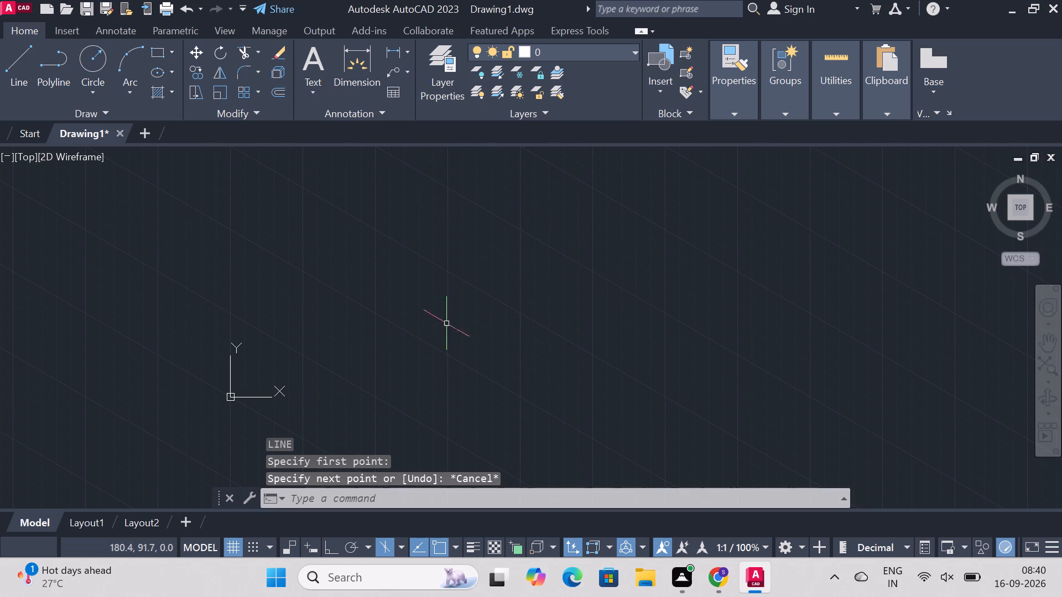
Turn on Infer Constraints.
{"action": "left_click", "coordinate": [287, 543]}
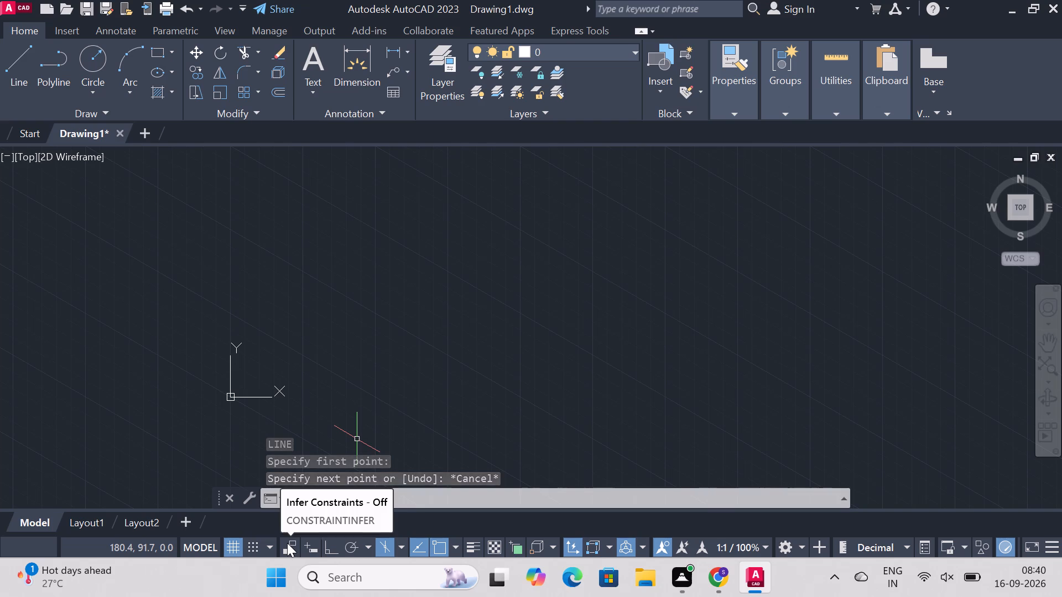
{"action": "left_click", "coordinate": [545, 396]}
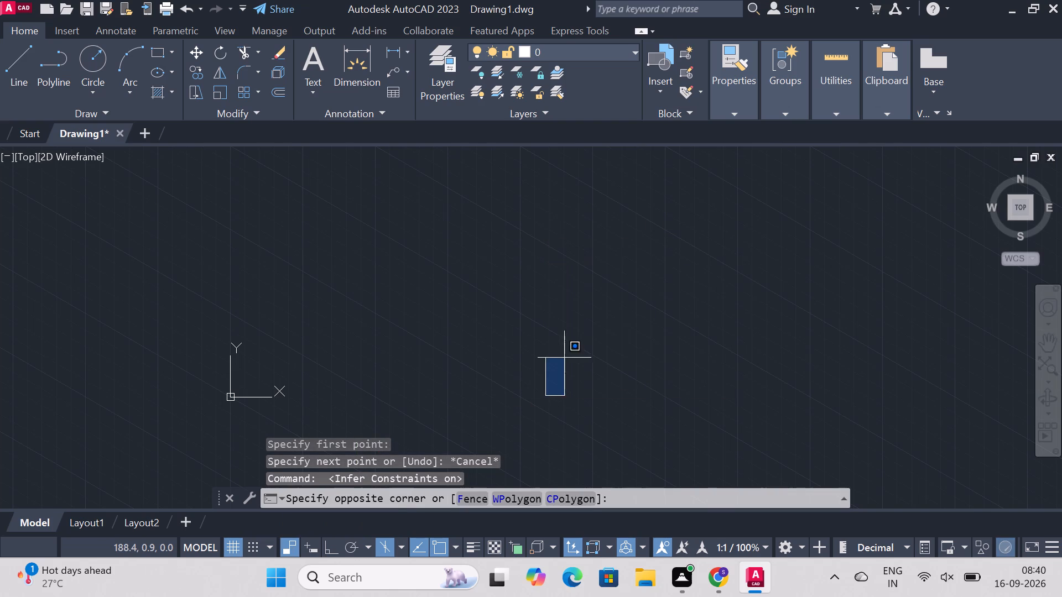
{"action": "key", "text": "Escape"}
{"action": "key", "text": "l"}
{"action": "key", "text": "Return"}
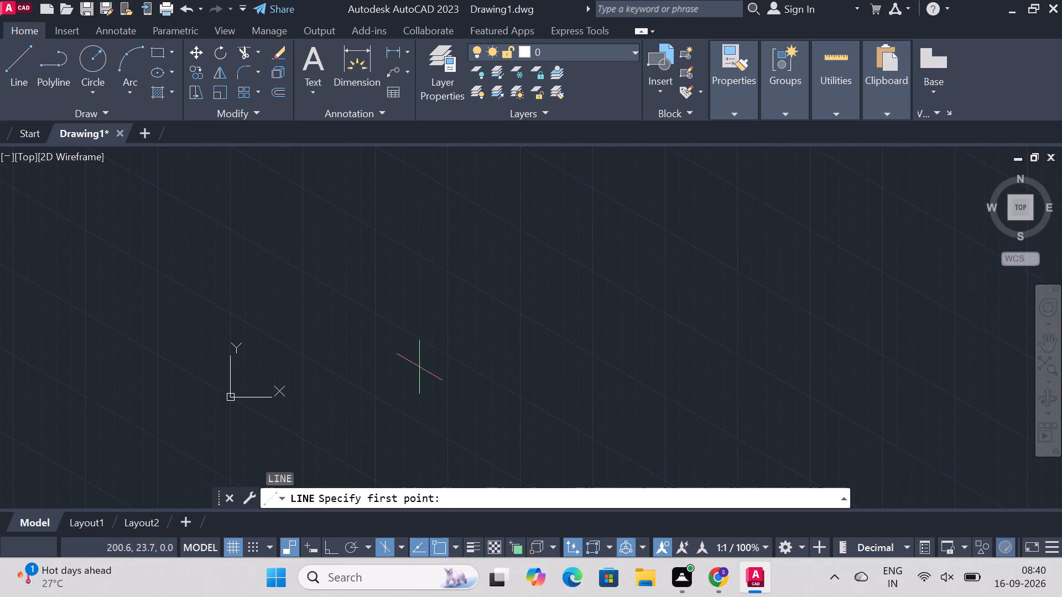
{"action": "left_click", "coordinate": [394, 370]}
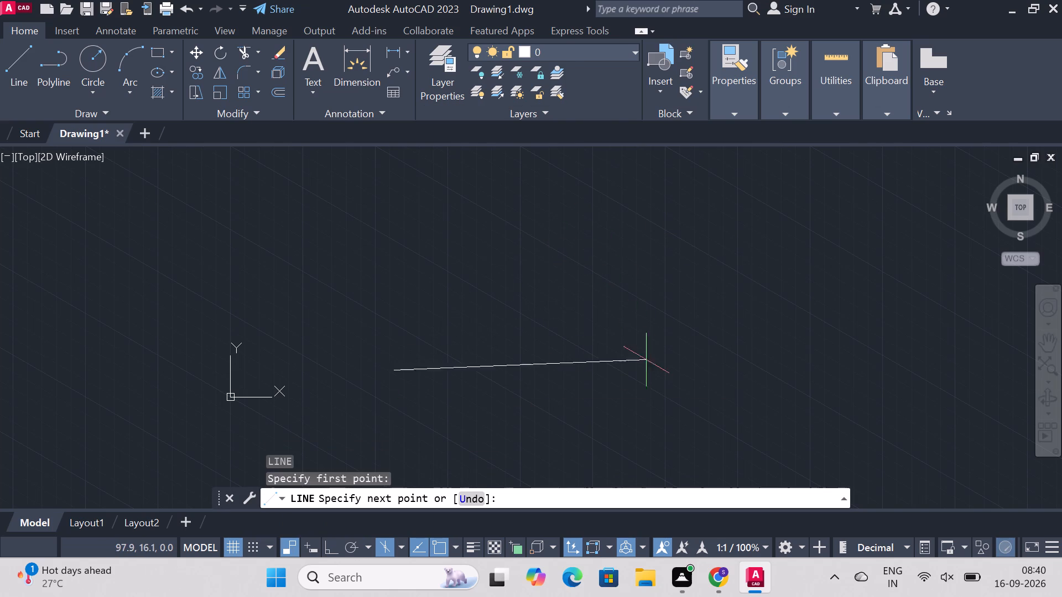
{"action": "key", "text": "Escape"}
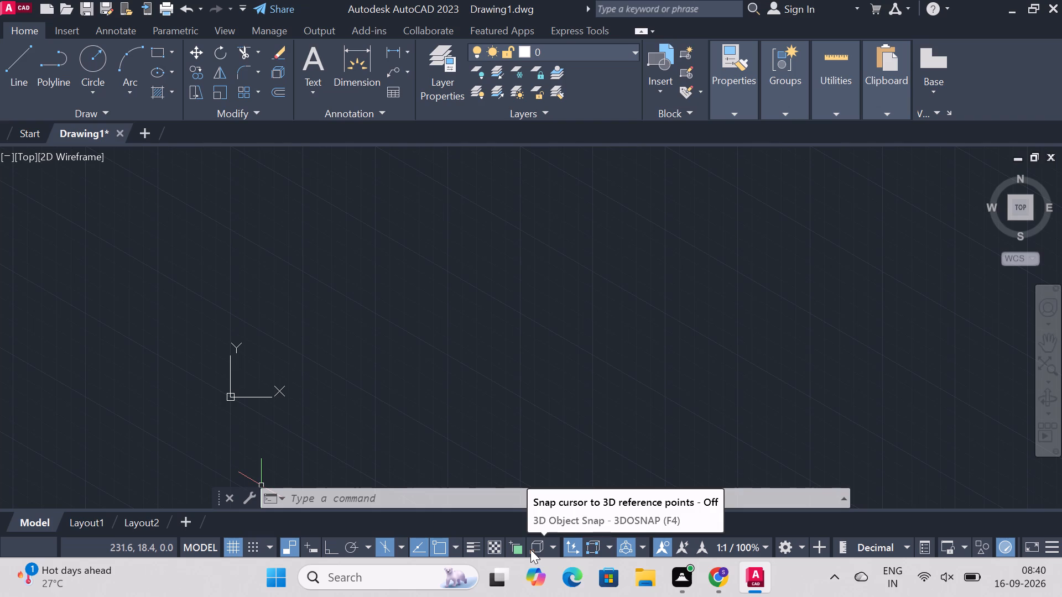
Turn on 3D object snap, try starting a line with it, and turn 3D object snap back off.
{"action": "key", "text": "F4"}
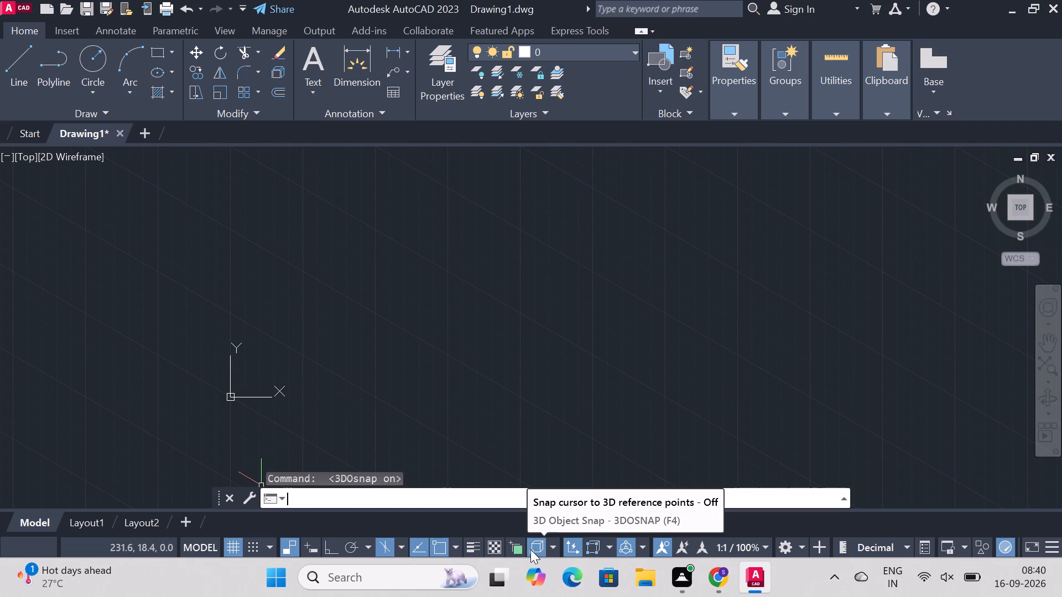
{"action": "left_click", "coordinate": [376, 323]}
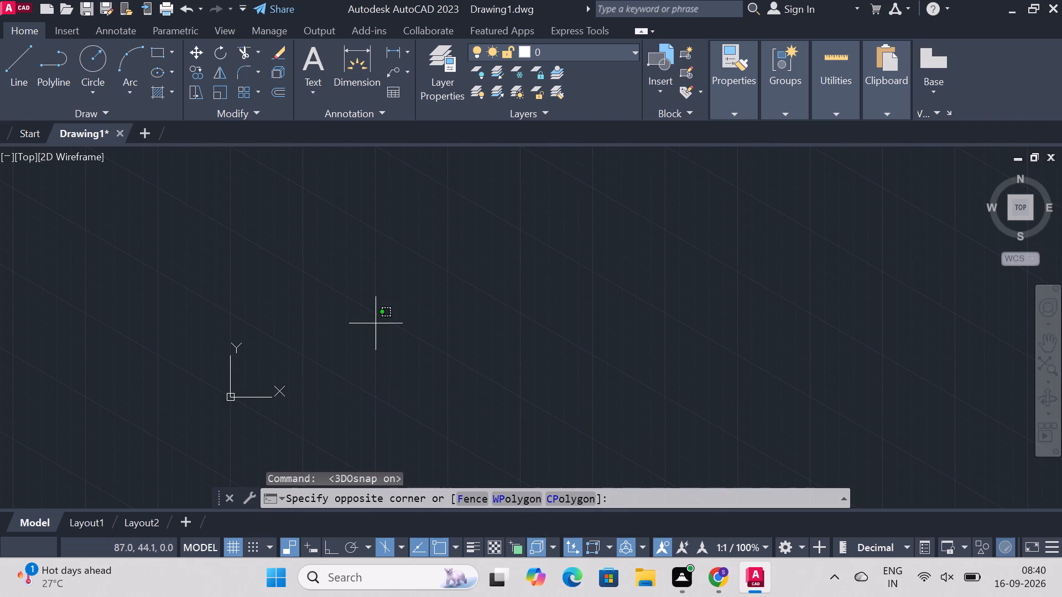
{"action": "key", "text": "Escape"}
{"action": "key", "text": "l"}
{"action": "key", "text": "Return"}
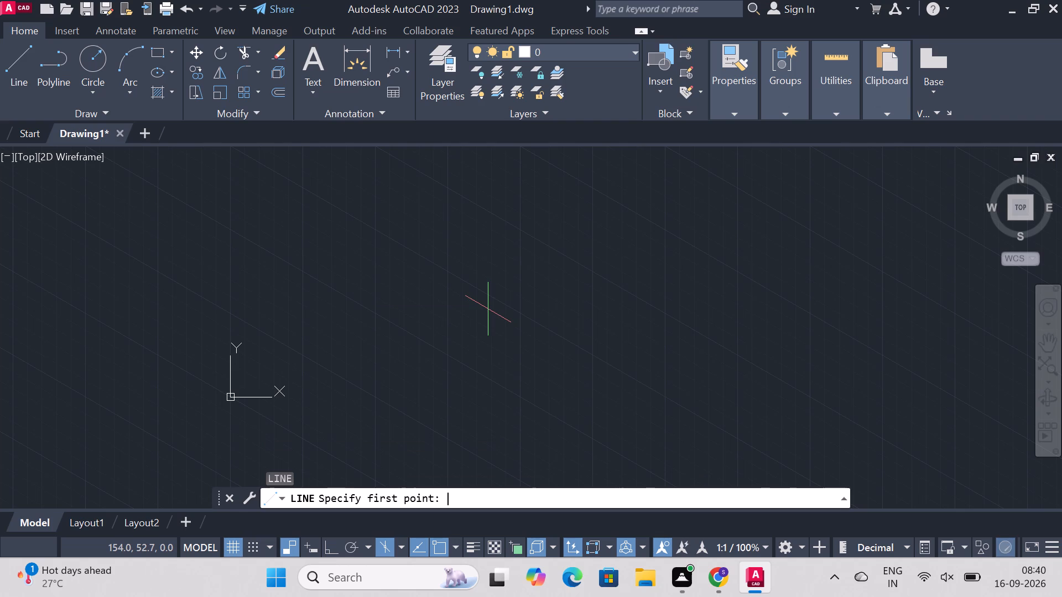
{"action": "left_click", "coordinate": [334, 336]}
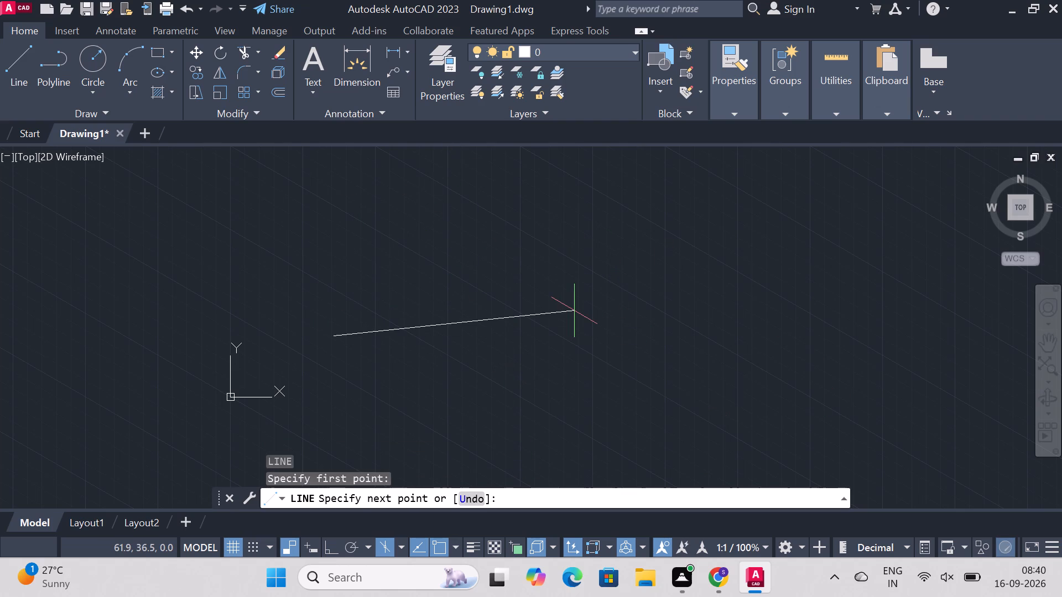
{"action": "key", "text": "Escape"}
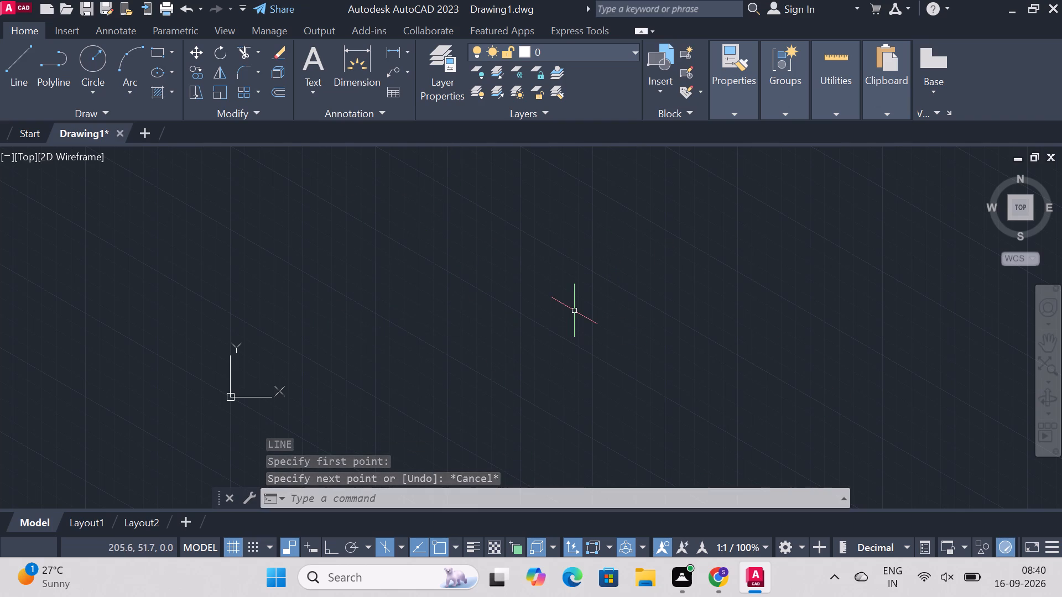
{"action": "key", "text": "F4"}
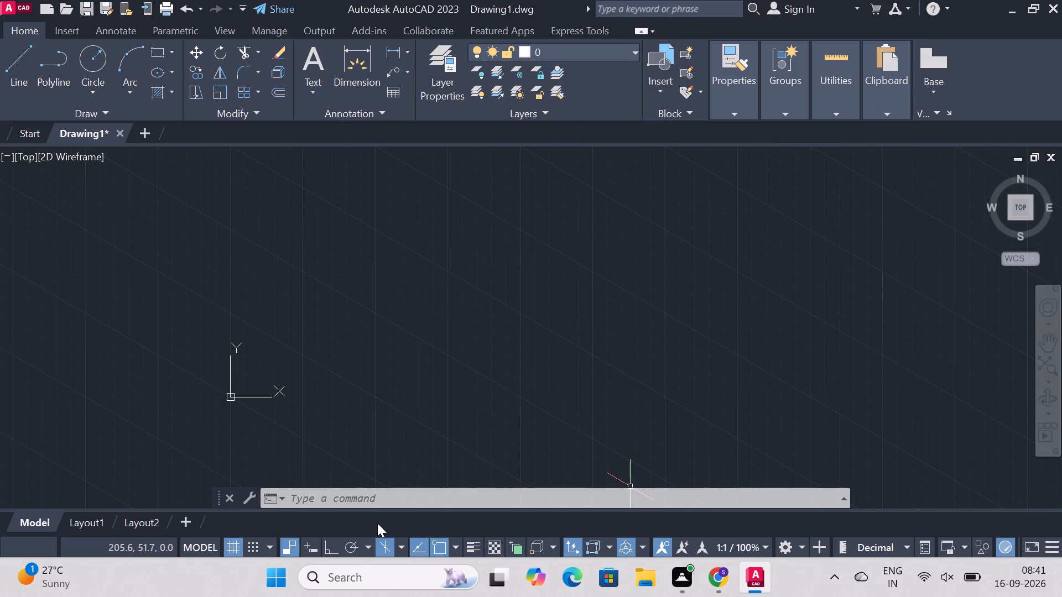
Turn on polar tracking.
{"action": "left_click", "coordinate": [347, 544]}
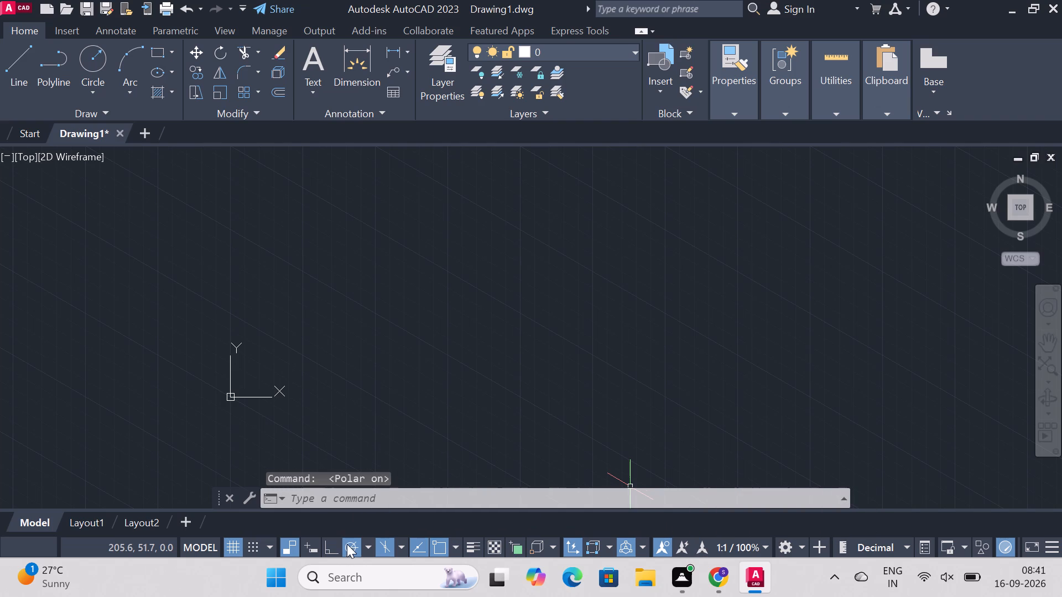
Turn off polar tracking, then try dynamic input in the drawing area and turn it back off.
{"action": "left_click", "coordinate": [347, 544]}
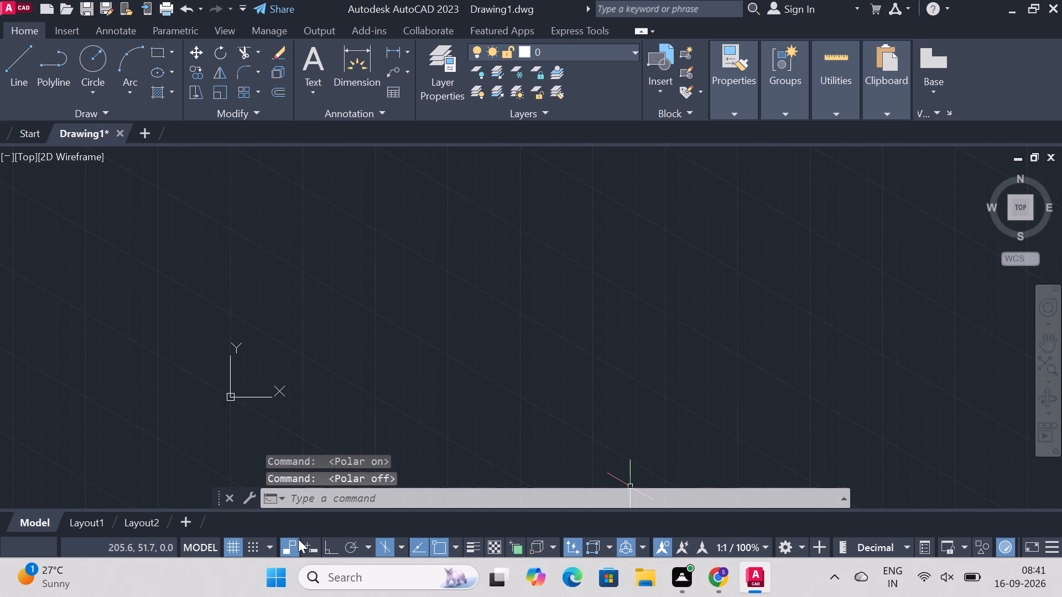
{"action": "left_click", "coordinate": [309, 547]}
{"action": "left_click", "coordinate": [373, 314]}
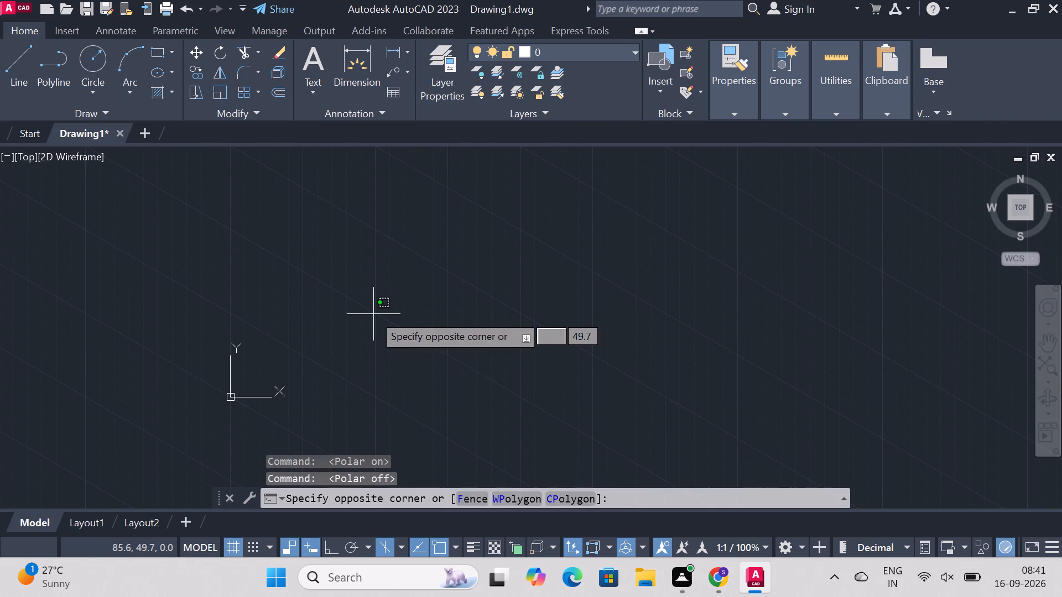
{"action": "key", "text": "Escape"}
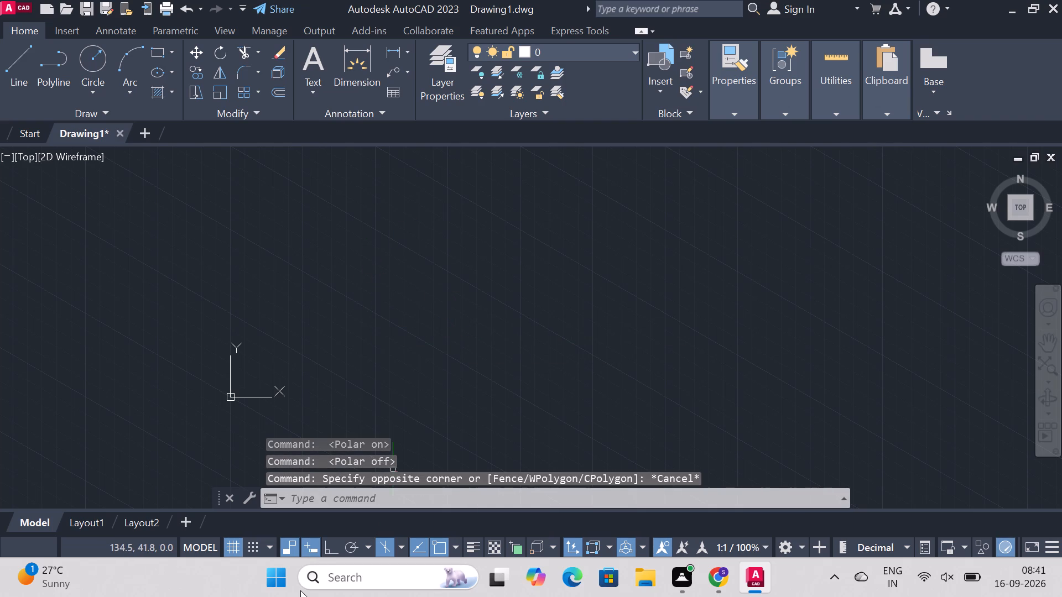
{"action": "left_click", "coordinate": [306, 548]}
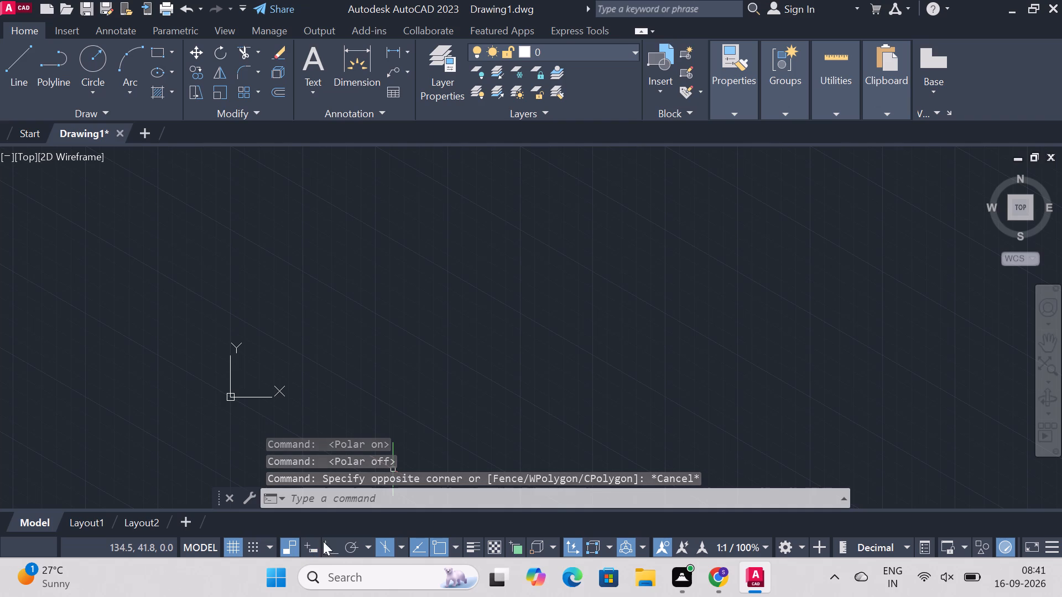
Check the polar tracking angle options and turn polar tracking on, keeping the 30-degree increment.
{"action": "left_click", "coordinate": [365, 546]}
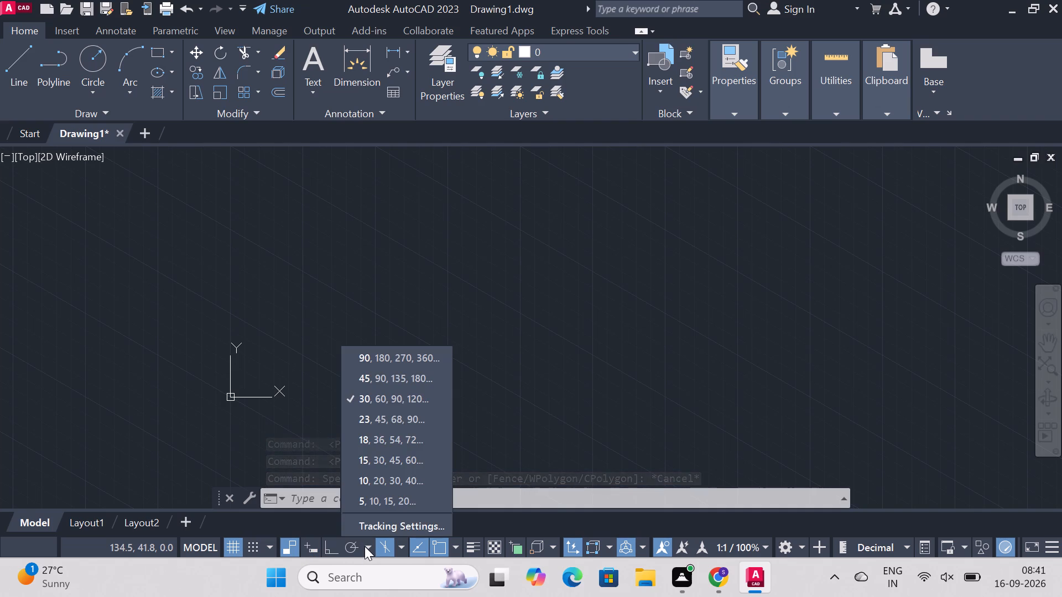
{"action": "left_click", "coordinate": [365, 546]}
{"action": "left_click", "coordinate": [363, 548]}
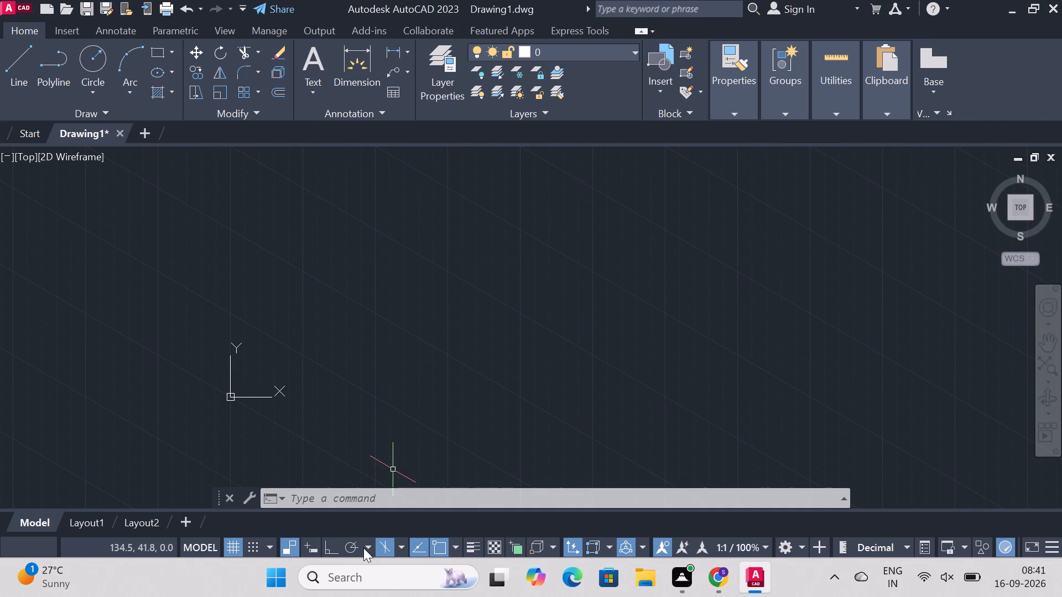
{"action": "left_click", "coordinate": [353, 541]}
{"action": "left_click", "coordinate": [353, 541]}
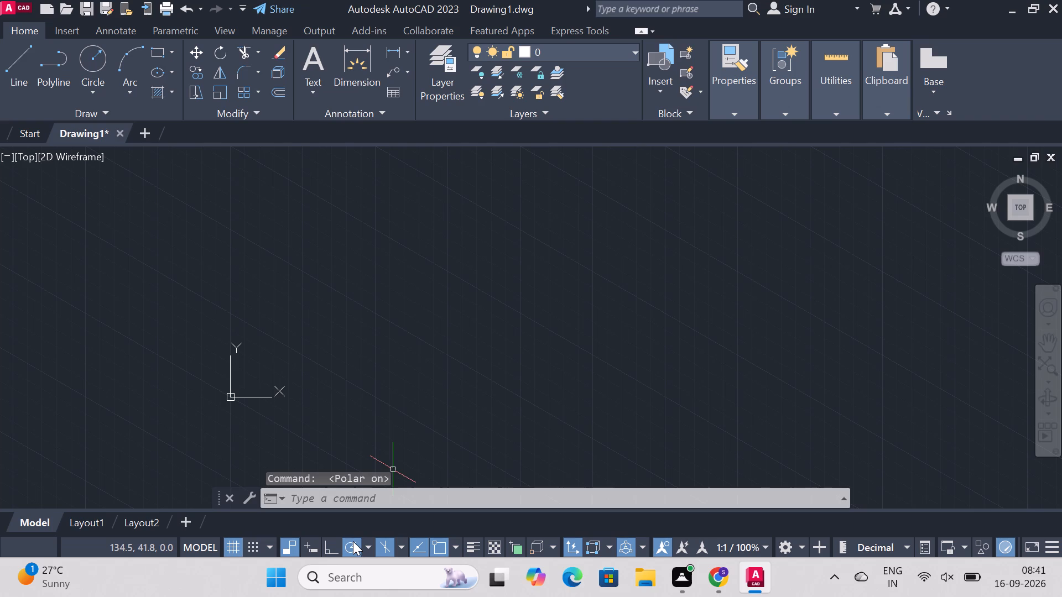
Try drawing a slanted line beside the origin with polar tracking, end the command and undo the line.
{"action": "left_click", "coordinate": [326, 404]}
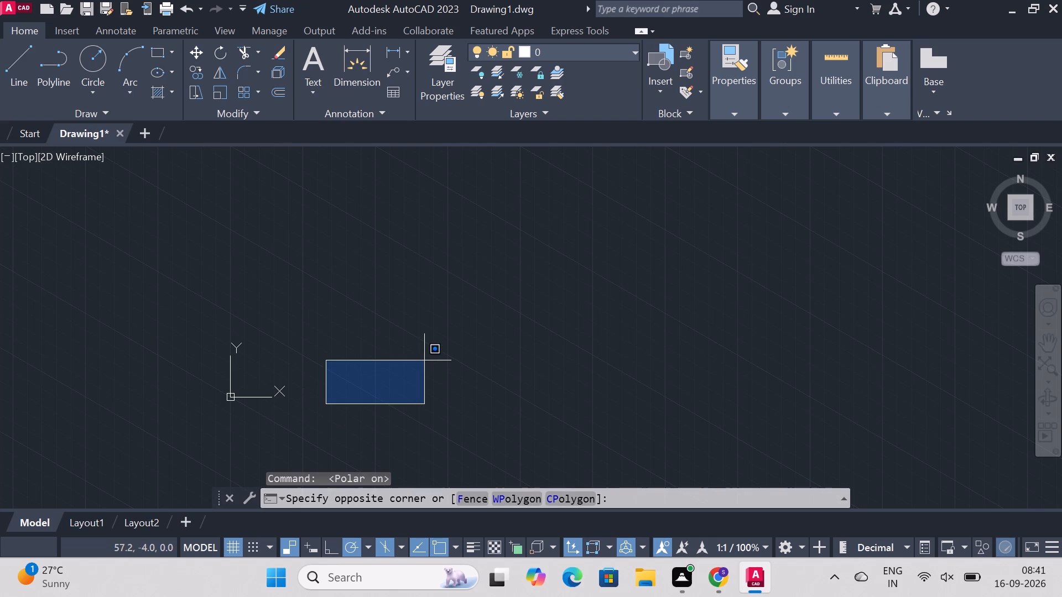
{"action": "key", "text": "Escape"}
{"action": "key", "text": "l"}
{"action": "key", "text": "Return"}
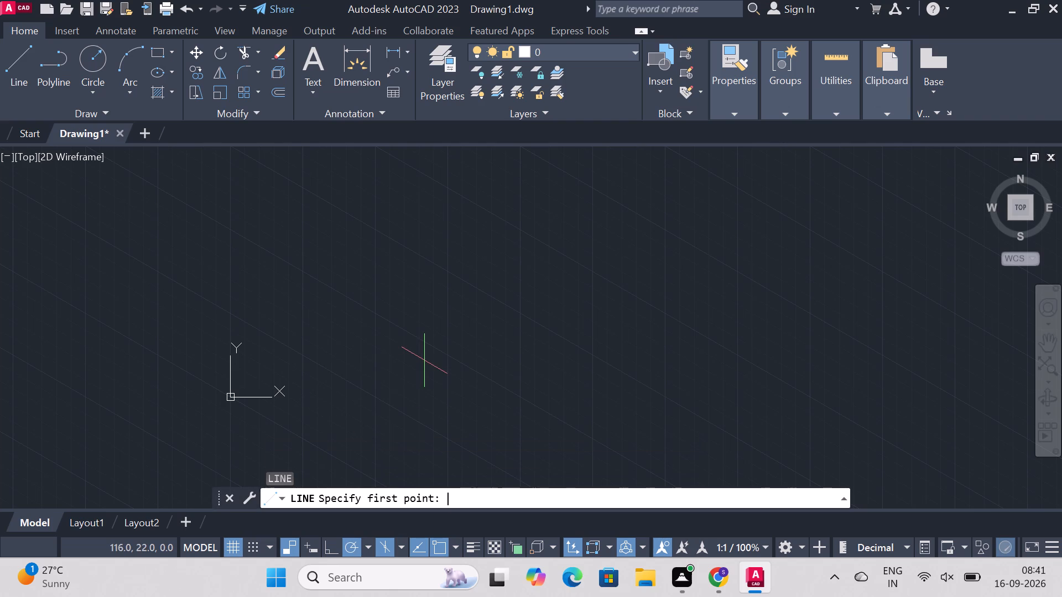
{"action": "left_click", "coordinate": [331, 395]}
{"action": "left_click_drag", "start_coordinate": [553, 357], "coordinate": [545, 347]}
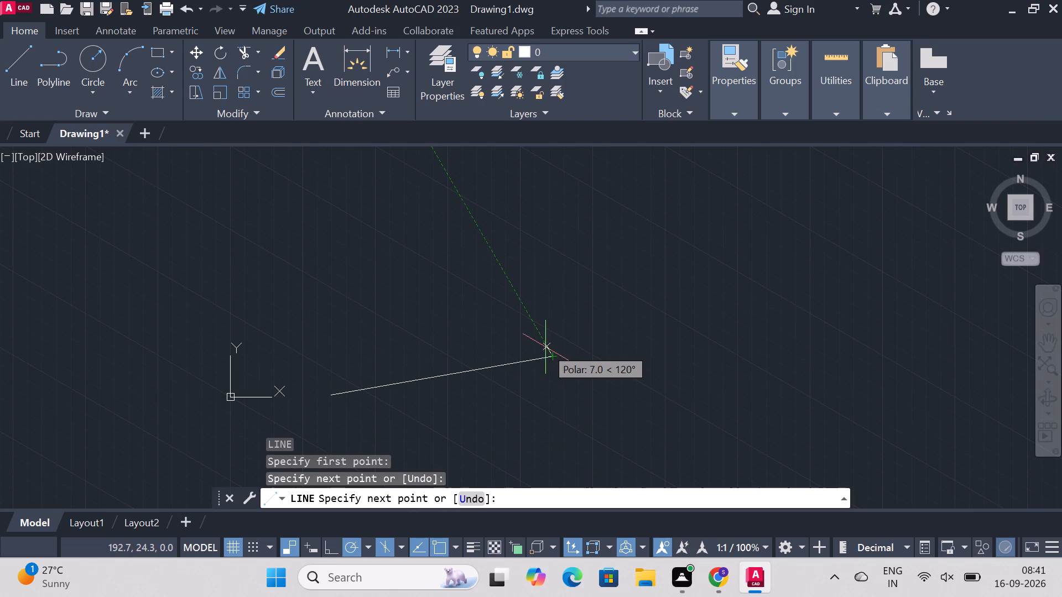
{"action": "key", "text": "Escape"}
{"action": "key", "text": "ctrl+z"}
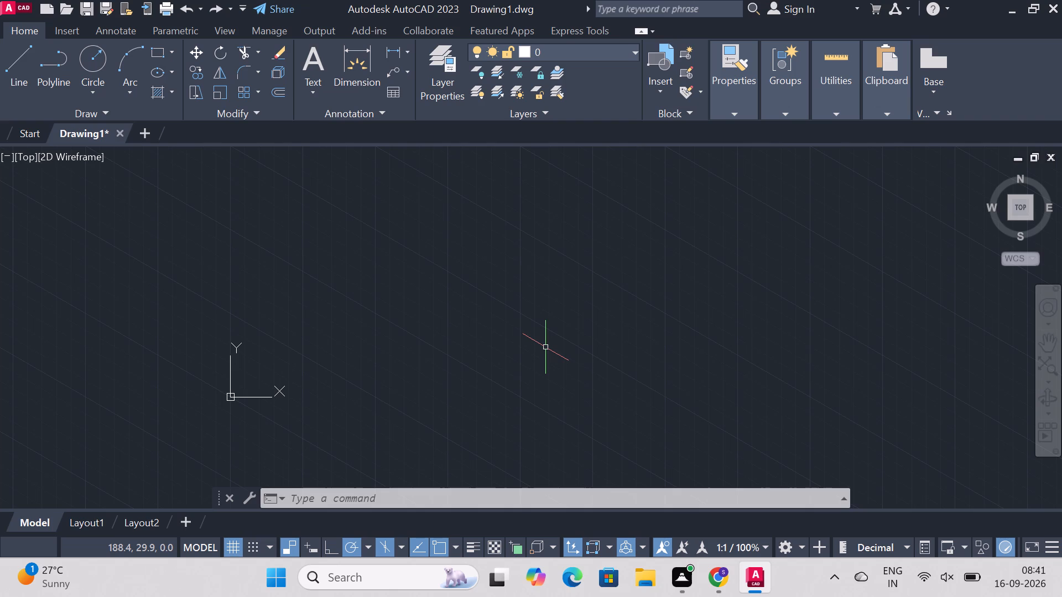
Start a line up and right of the origin and draw its first segment 60 units long at 30°.
{"action": "key", "text": "l"}
{"action": "key", "text": "Return"}
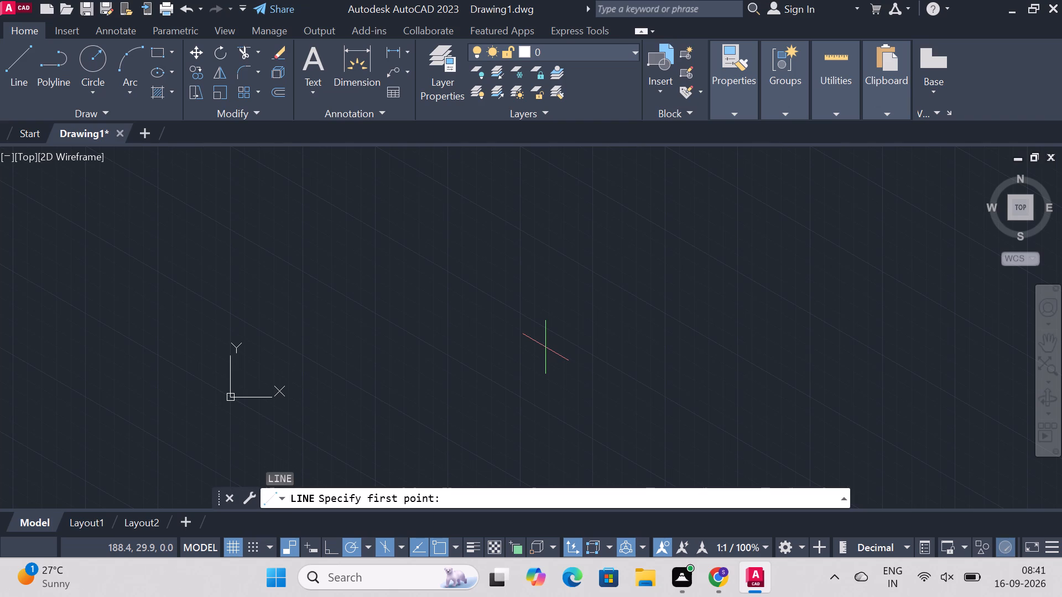
{"action": "double_click", "coordinate": [344, 366]}
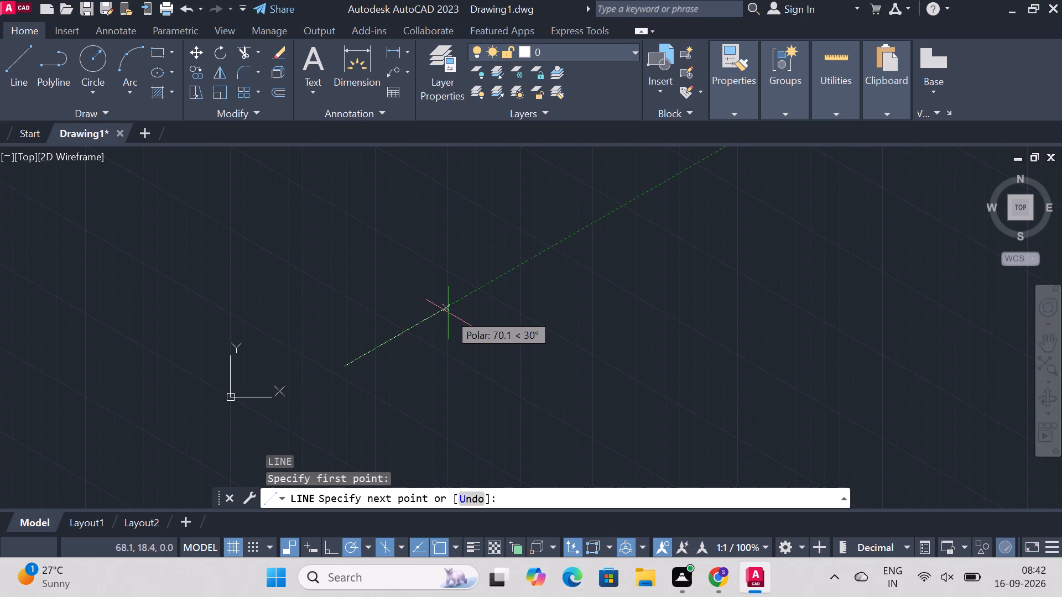
{"action": "type", "text": "60"}
{"action": "key", "text": "Return"}
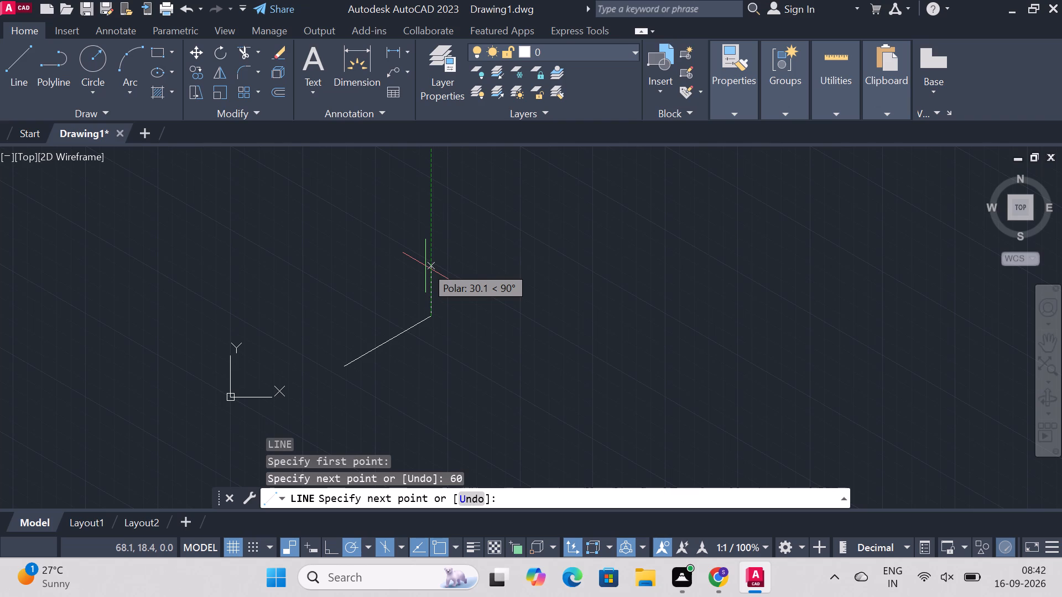
Continue the line vertically upward at 90° with three consecutive segments of 10 units each.
{"action": "type", "text": "10"}
{"action": "key", "text": "Return"}
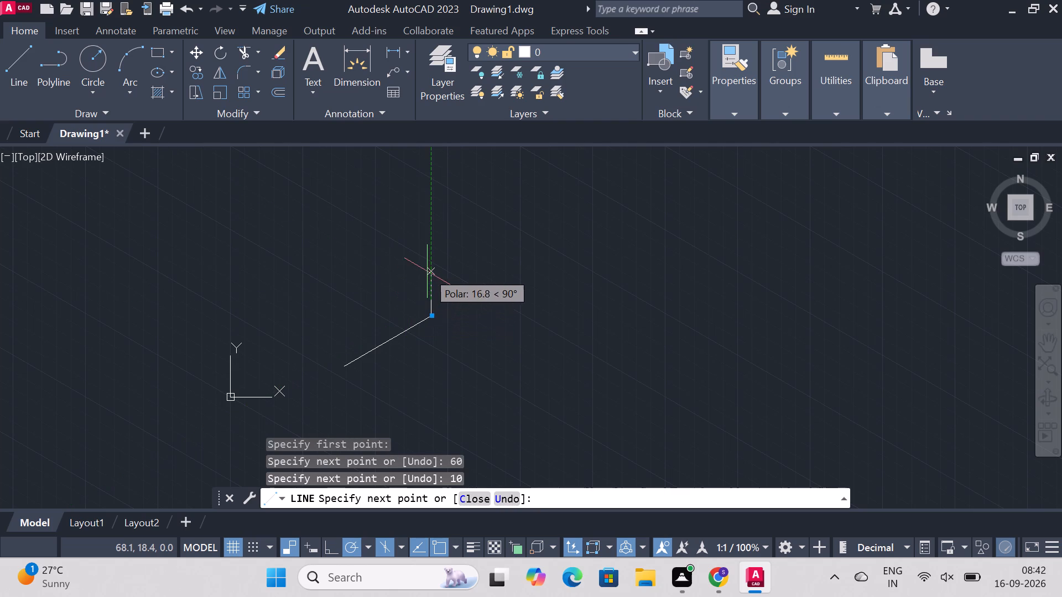
{"action": "key", "text": "1"}
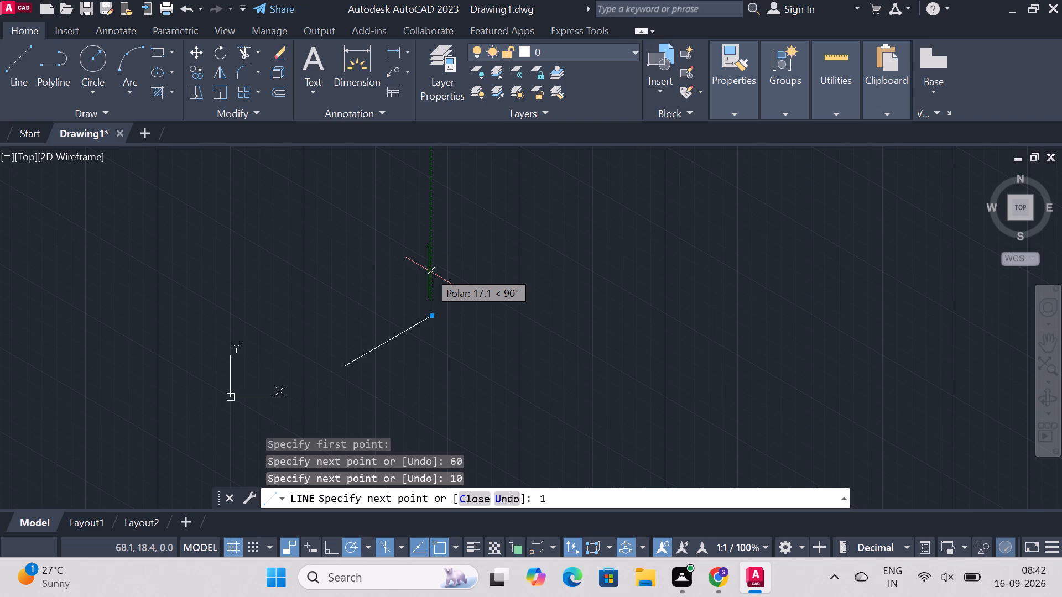
{"action": "key", "text": "0"}
{"action": "key", "text": "Return"}
{"action": "key", "text": "1"}
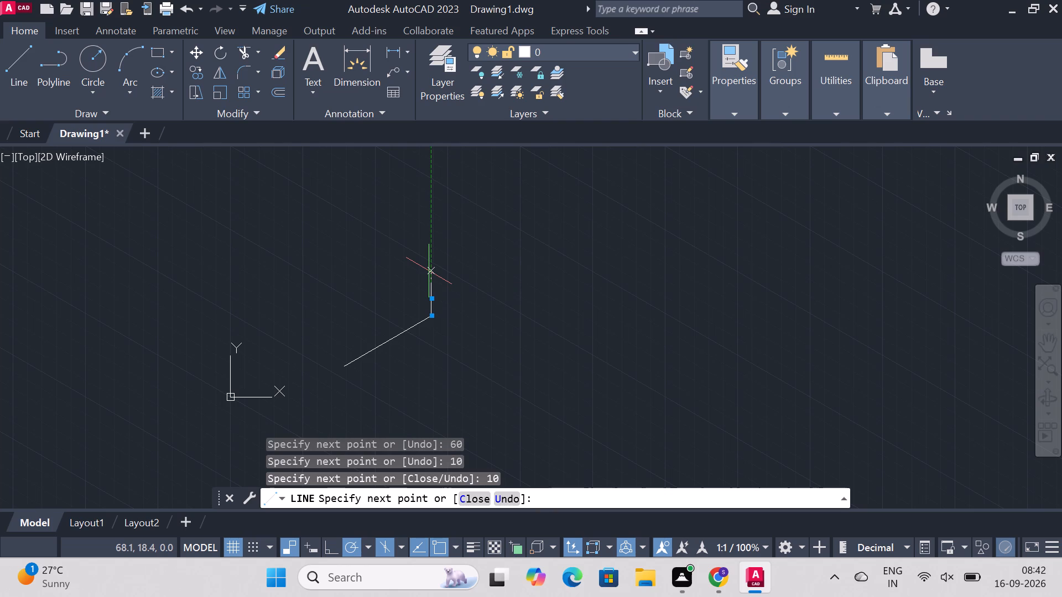
{"action": "key", "text": "0"}
{"action": "key", "text": "Return"}
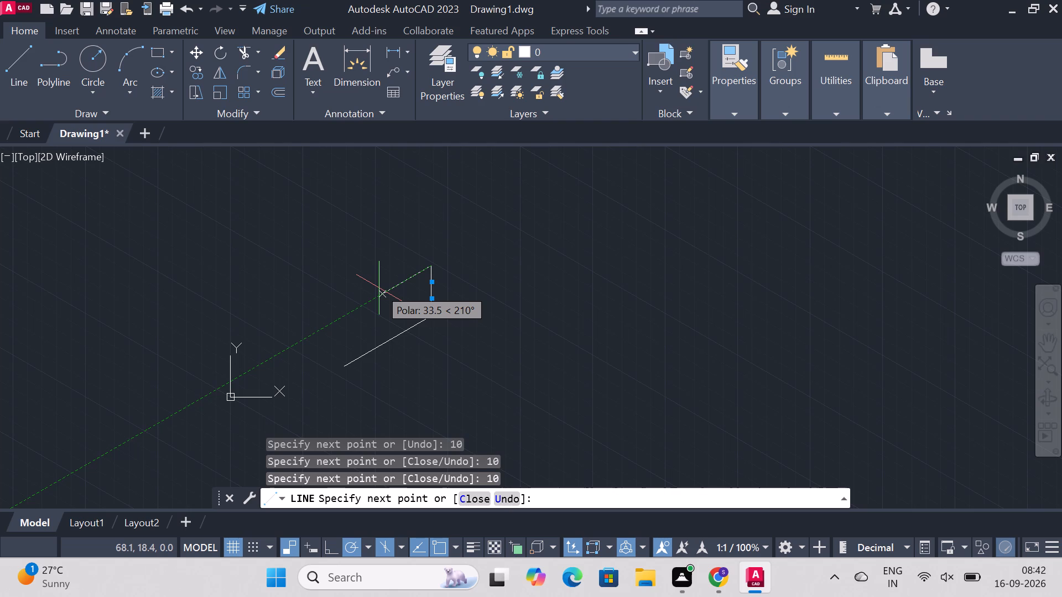
Continue from the top of the vertical edge with two consecutive 10-unit segments at 210°.
{"action": "key", "text": "1"}
{"action": "key", "text": "0"}
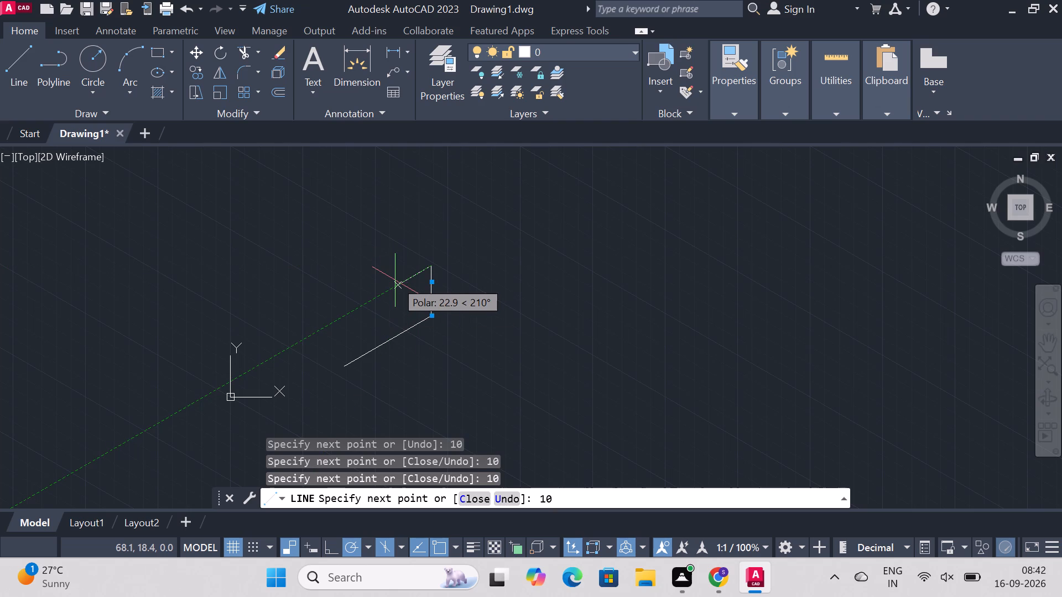
{"action": "key", "text": "Return"}
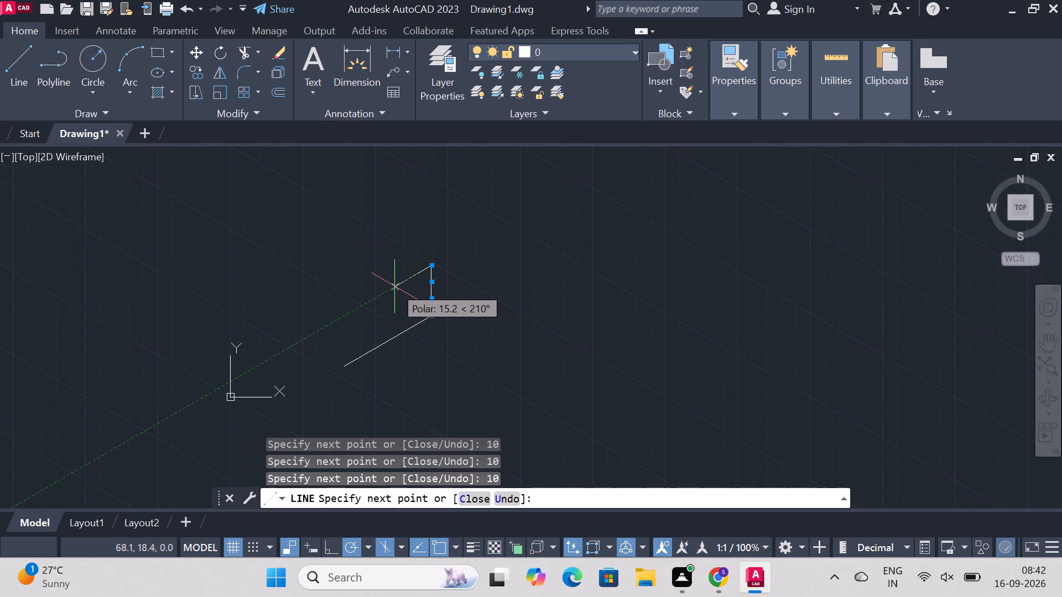
{"action": "key", "text": "1"}
{"action": "key", "text": "0"}
{"action": "key", "text": "Return"}
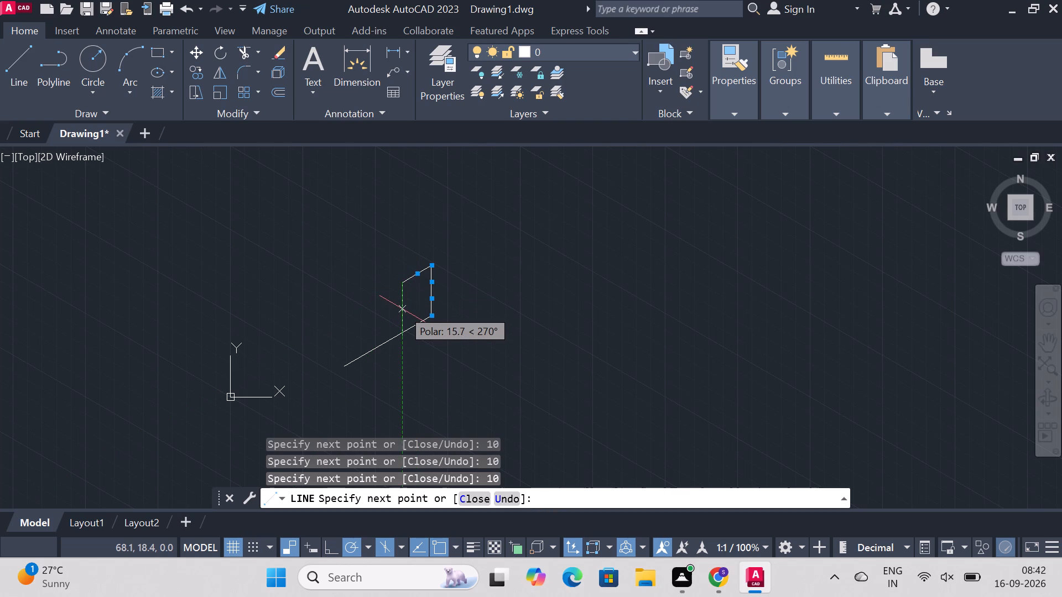
Draw the stepped inner edge with 10-unit segments at 270°, 30° and 270° in turn.
{"action": "type", "text": "10"}
{"action": "key", "text": "Return"}
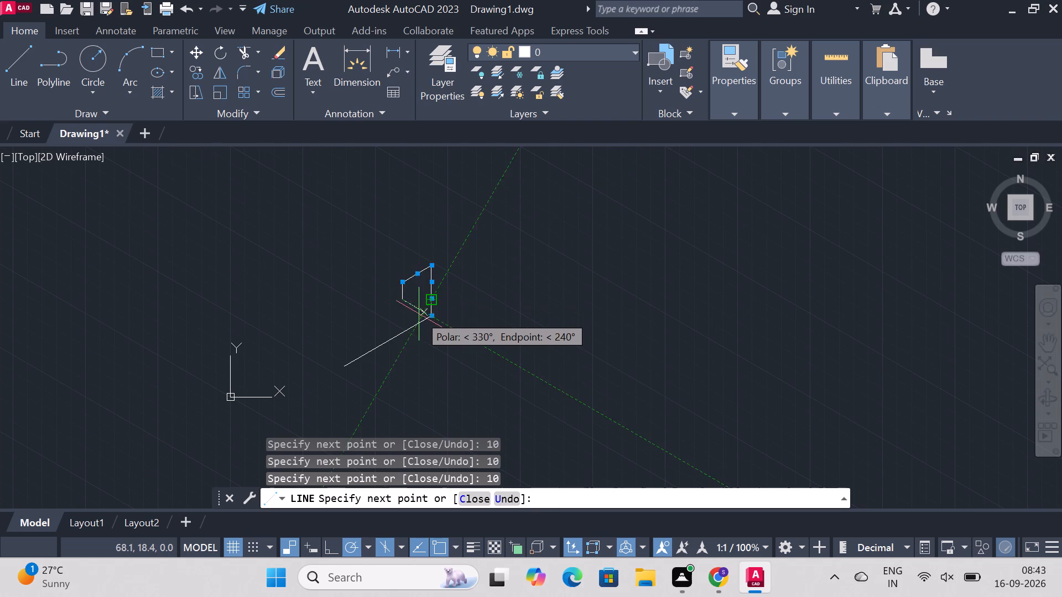
{"action": "key", "text": "1"}
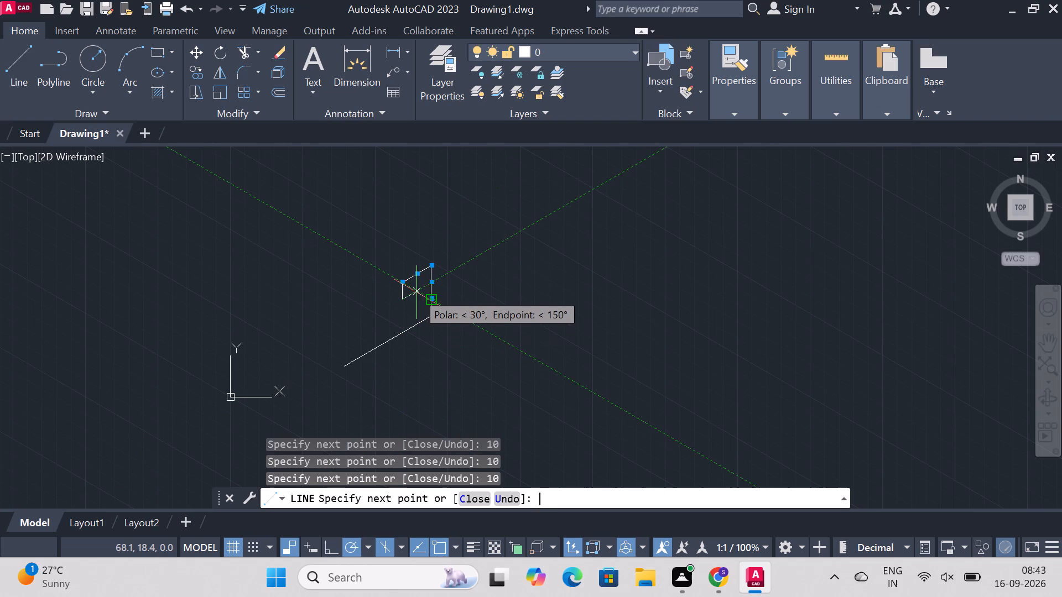
{"action": "key", "text": "0"}
{"action": "key", "text": "Return"}
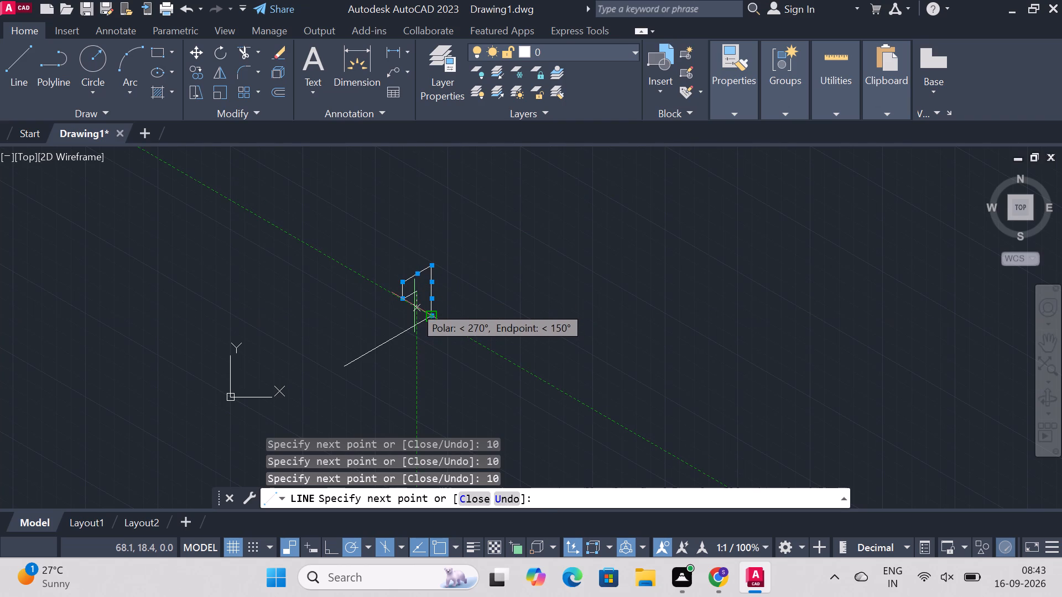
{"action": "key", "text": "1"}
{"action": "key", "text": "0"}
{"action": "key", "text": "Return"}
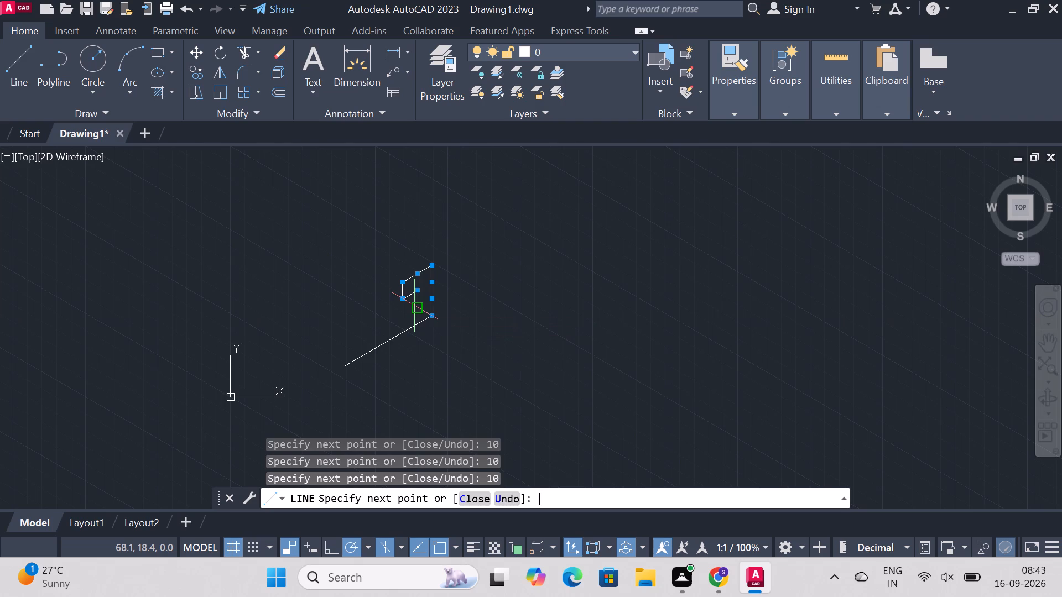
Continue the profile with a 40-unit segment at 210°, then 10 units at 90° and 10 units at 30°.
{"action": "type", "text": "40"}
{"action": "key", "text": "Return"}
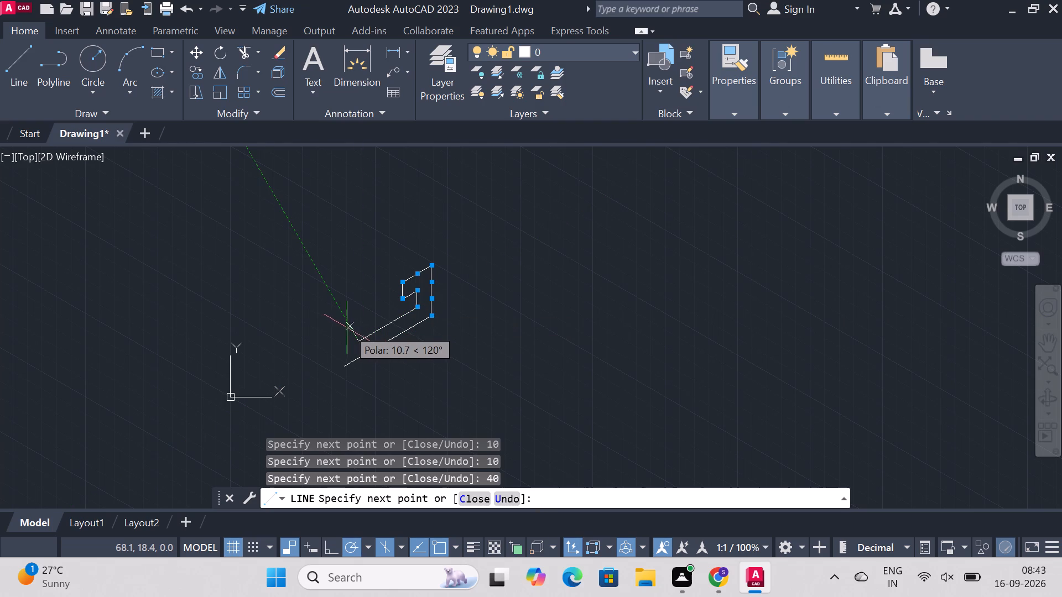
{"action": "type", "text": "10"}
{"action": "key", "text": "Return"}
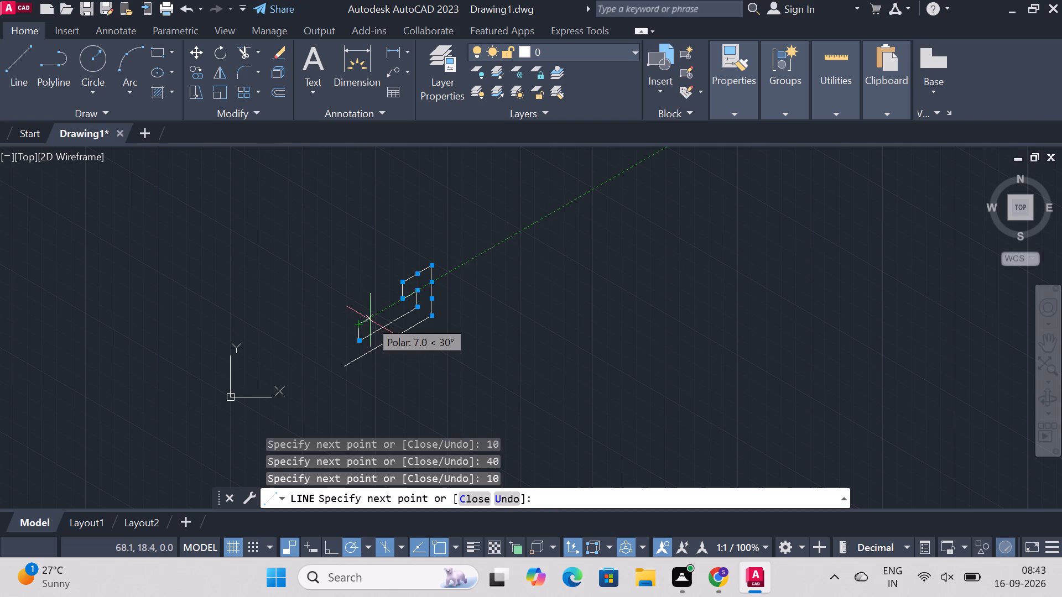
{"action": "key", "text": "1"}
{"action": "key", "text": "0"}
{"action": "key", "text": "Return"}
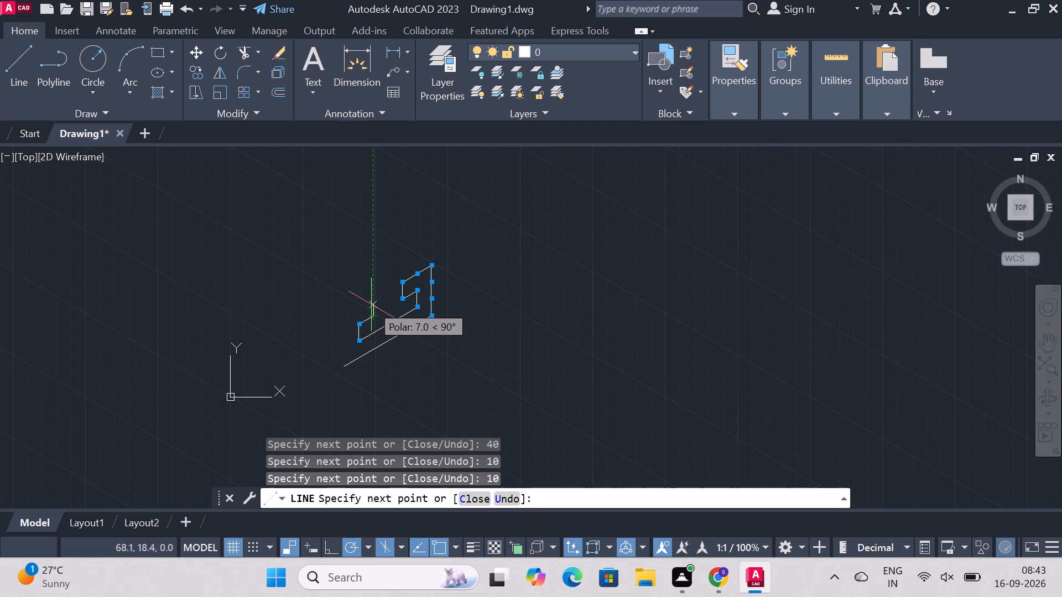
Continue the profile with a 10-unit vertical segment at 90° and end the line.
{"action": "type", "text": "10"}
{"action": "key", "text": "Return"}
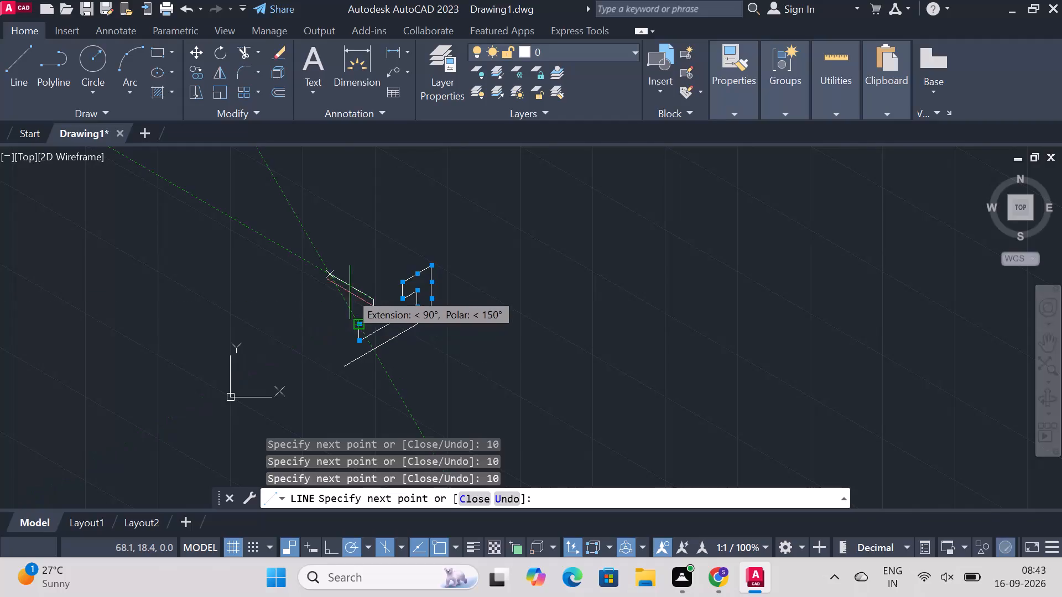
{"action": "key", "text": "Escape"}
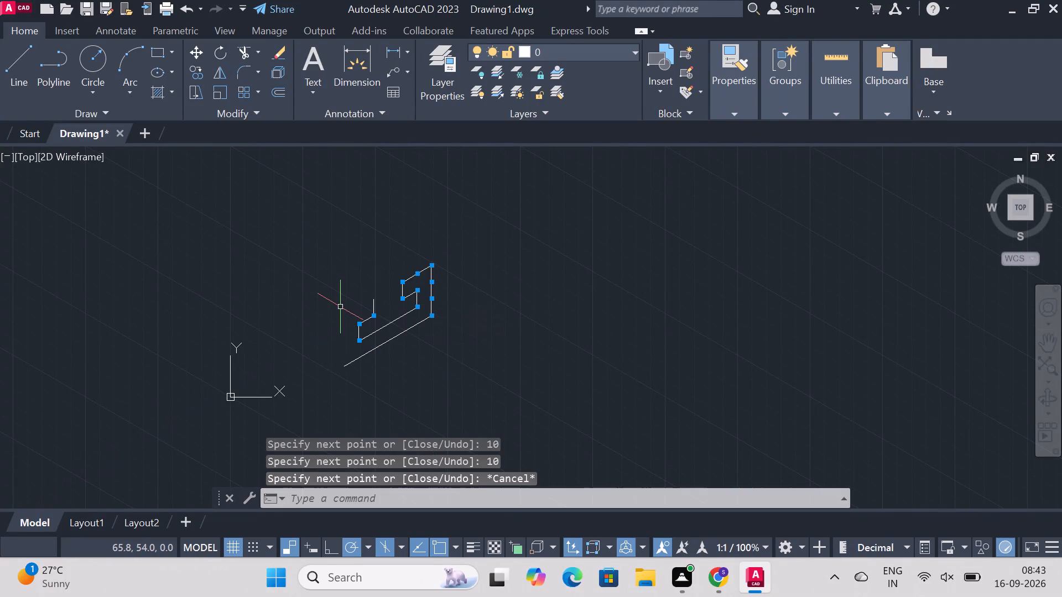
Close the stepped profile with a 30-unit line at 90° from the base edge's open end, joined to the profile's remaining open endpoint.
{"action": "key", "text": "l"}
{"action": "key", "text": "Return"}
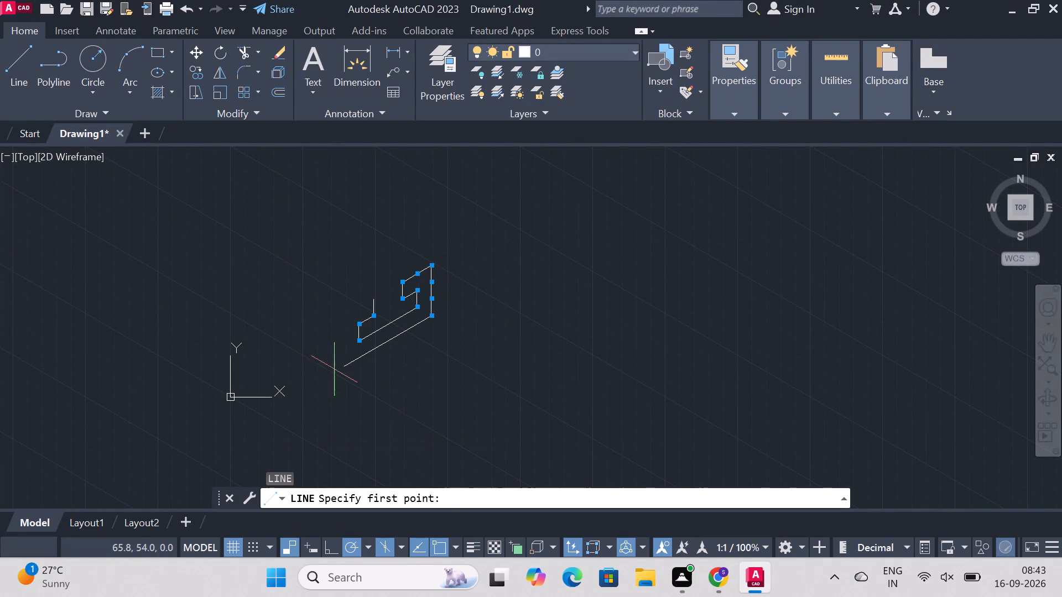
{"action": "left_click", "coordinate": [348, 363]}
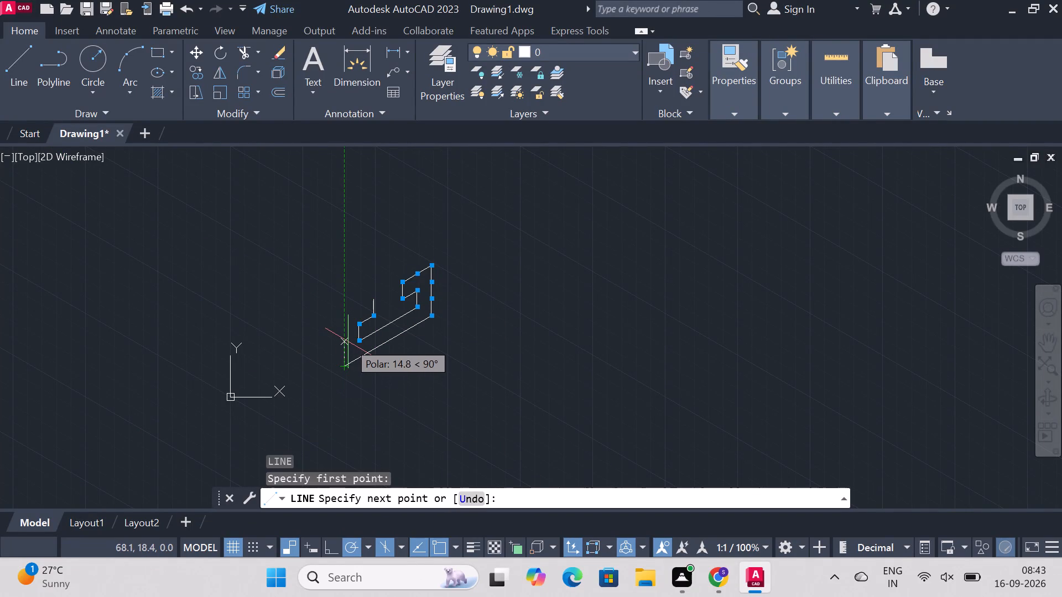
{"action": "type", "text": "30"}
{"action": "key", "text": "Return"}
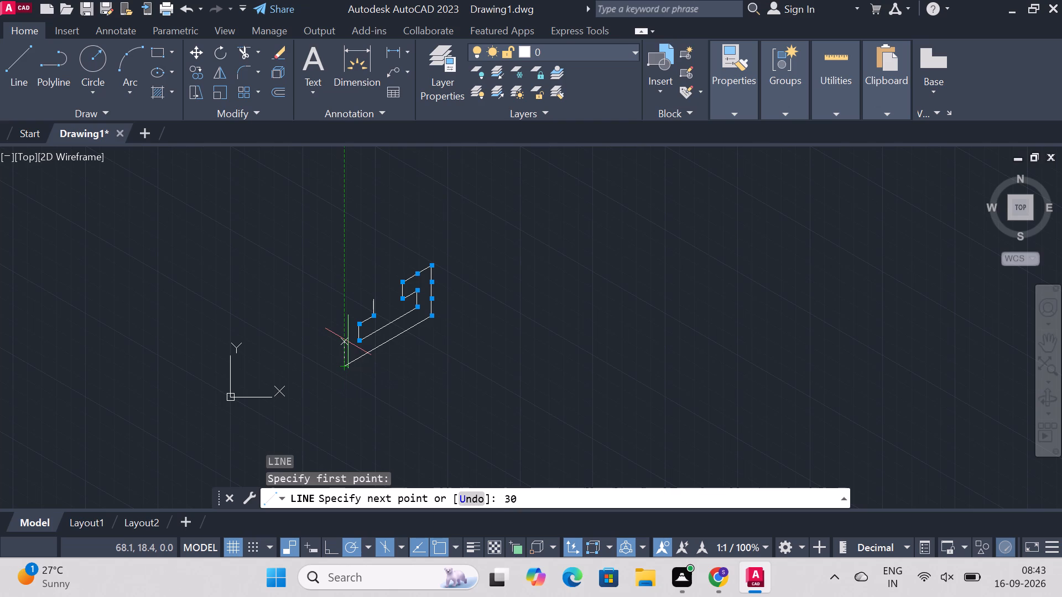
{"action": "left_click", "coordinate": [376, 303]}
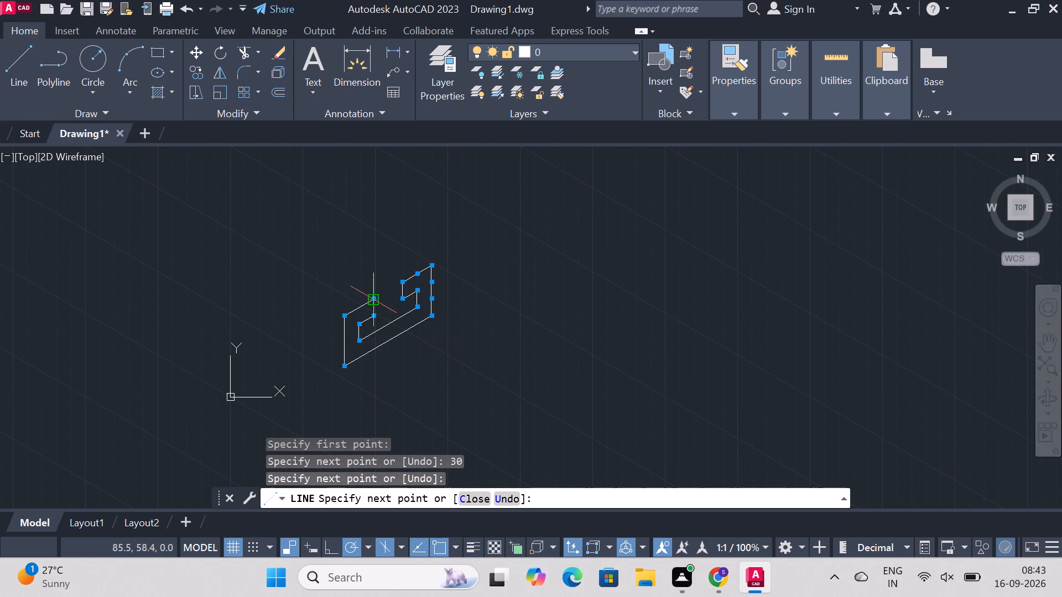
{"action": "key", "text": "Escape"}
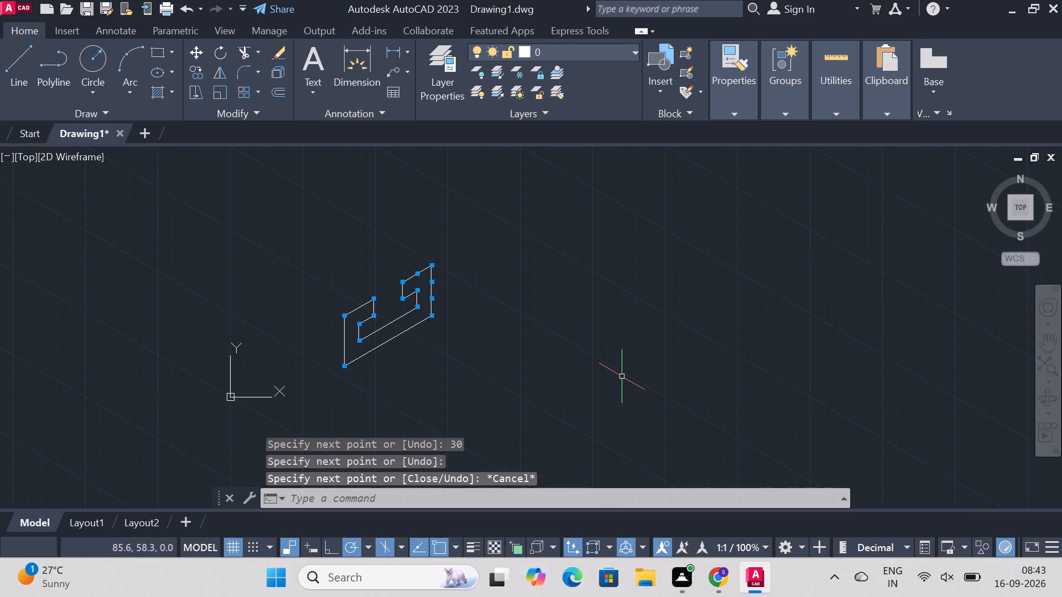
{"action": "key", "text": "Escape"}
{"action": "key", "text": "Escape"}
{"action": "key", "text": "Escape"}
{"action": "key", "text": "Escape"}
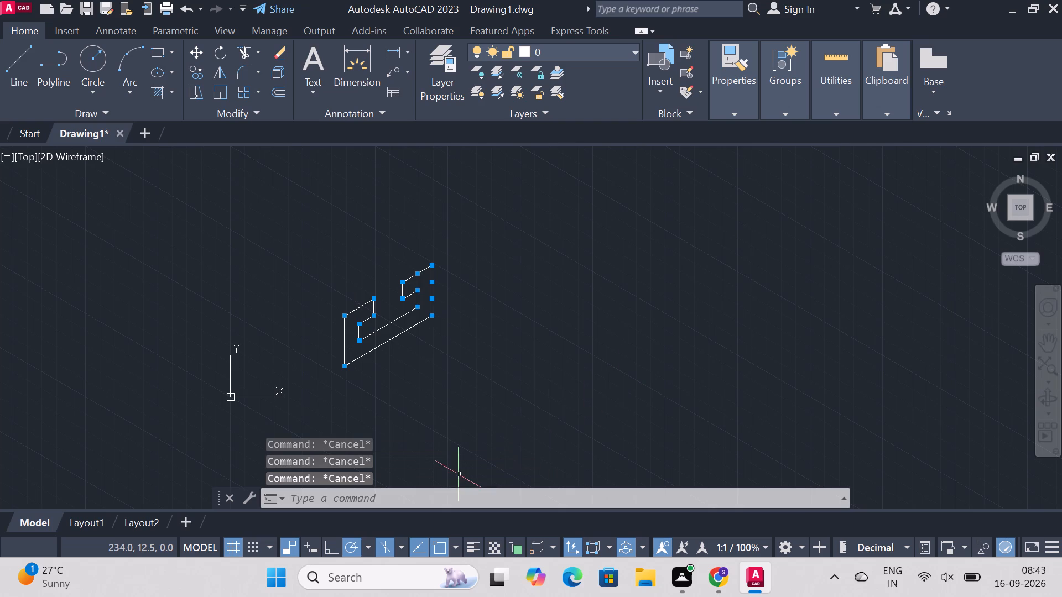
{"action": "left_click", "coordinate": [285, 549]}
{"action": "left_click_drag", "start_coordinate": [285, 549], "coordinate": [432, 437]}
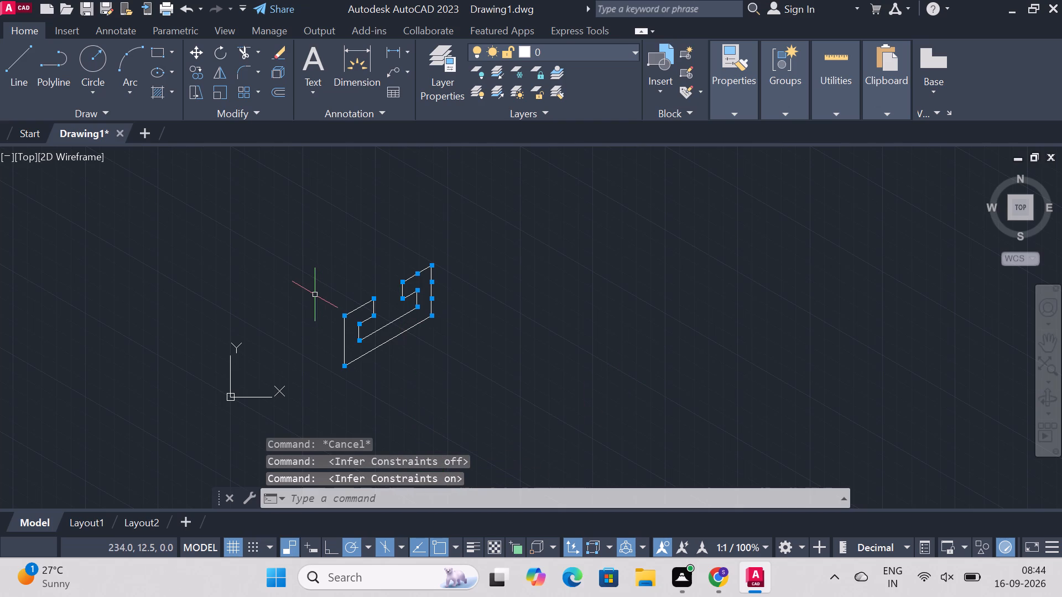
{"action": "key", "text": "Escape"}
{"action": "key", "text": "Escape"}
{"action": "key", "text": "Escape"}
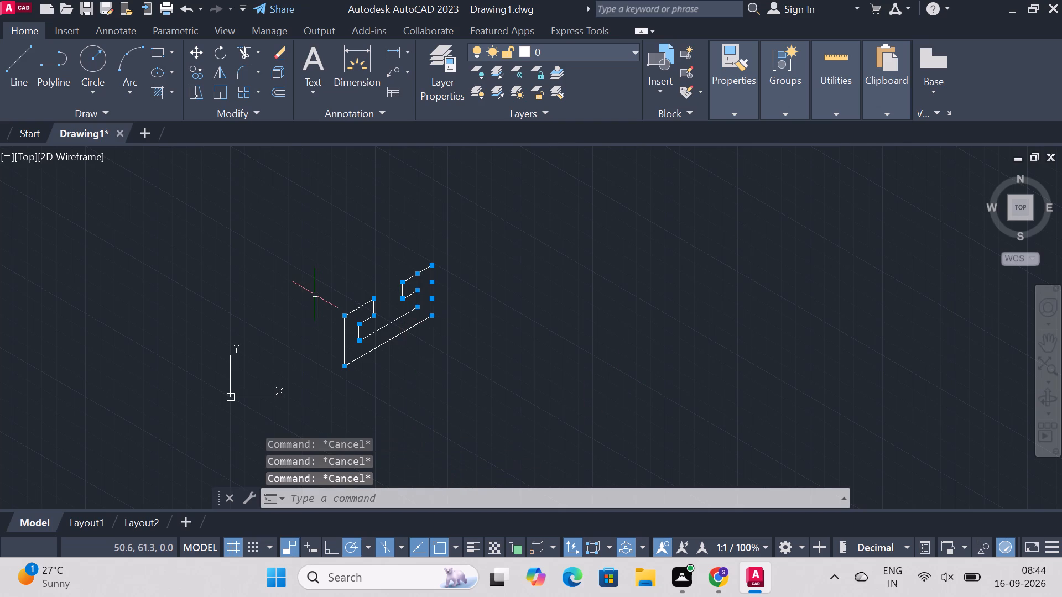
Draw the side outline from the profile's bottom front corner: 80 units at 150°, 80 units at 90°, and 15 units at 330°.
{"action": "key", "text": "l"}
{"action": "key", "text": "Return"}
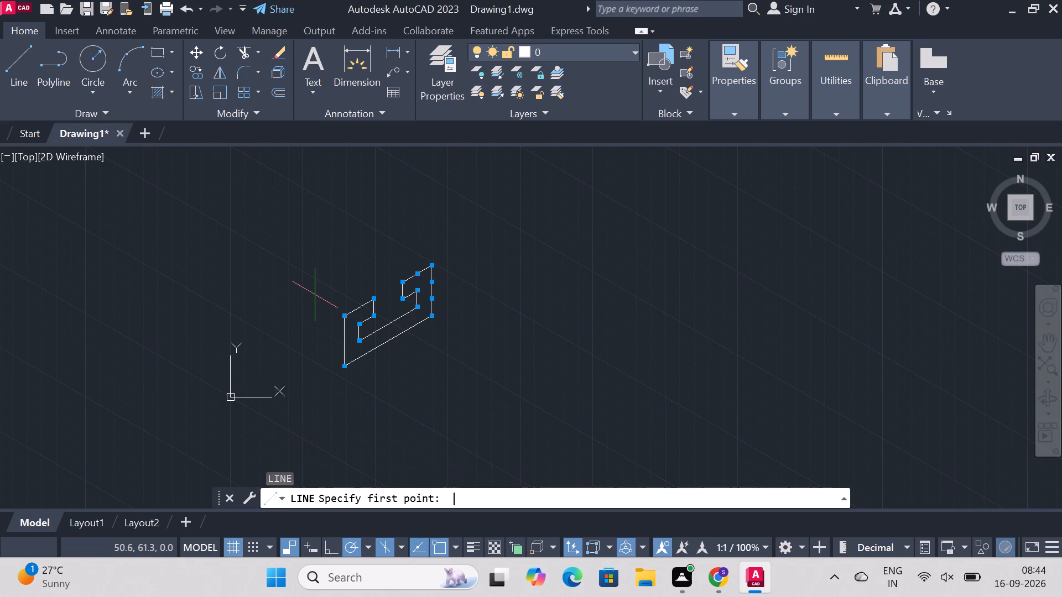
{"action": "left_click", "coordinate": [345, 366]}
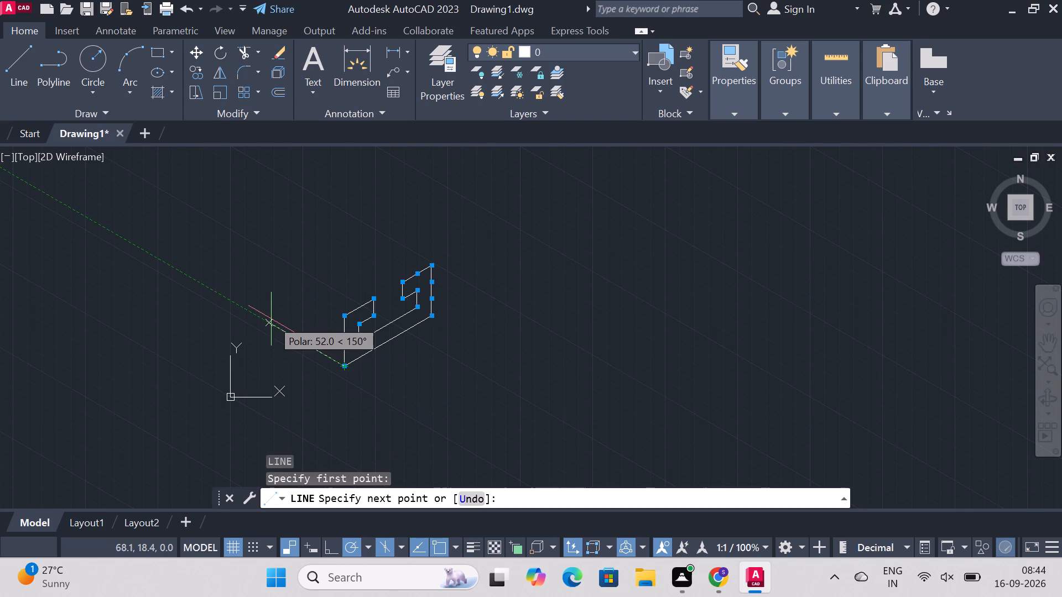
{"action": "type", "text": "80"}
{"action": "key", "text": "Return"}
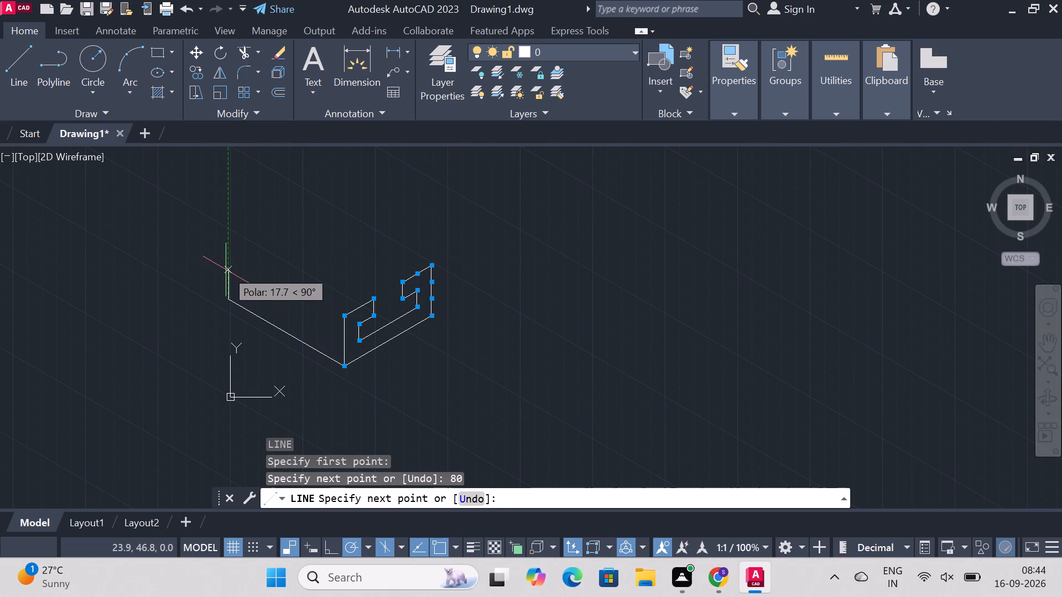
{"action": "type", "text": "80"}
{"action": "key", "text": "Return"}
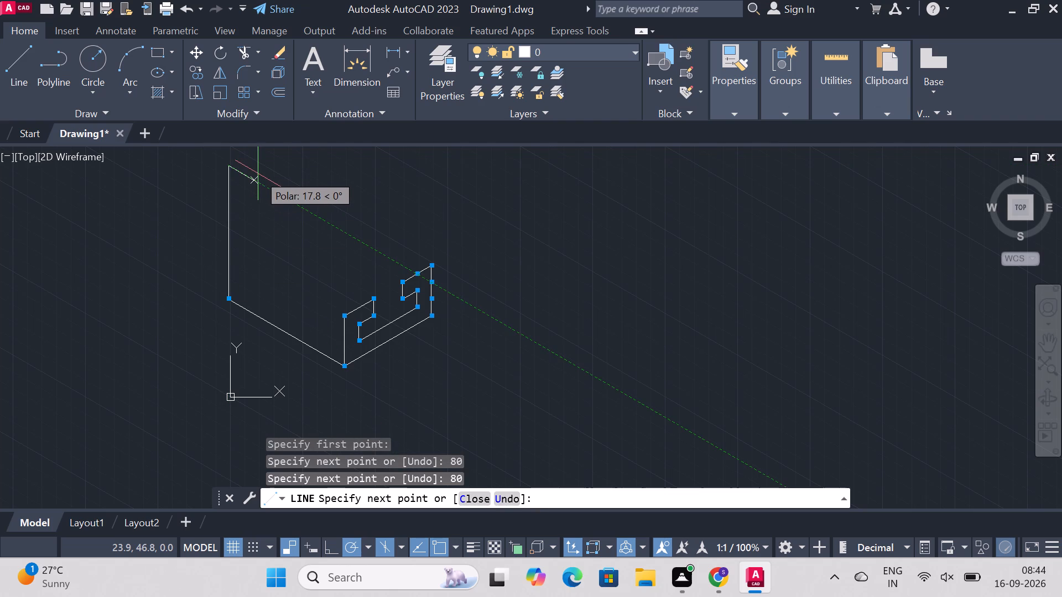
{"action": "key", "text": "1"}
{"action": "key", "text": "5"}
{"action": "key", "text": "Return"}
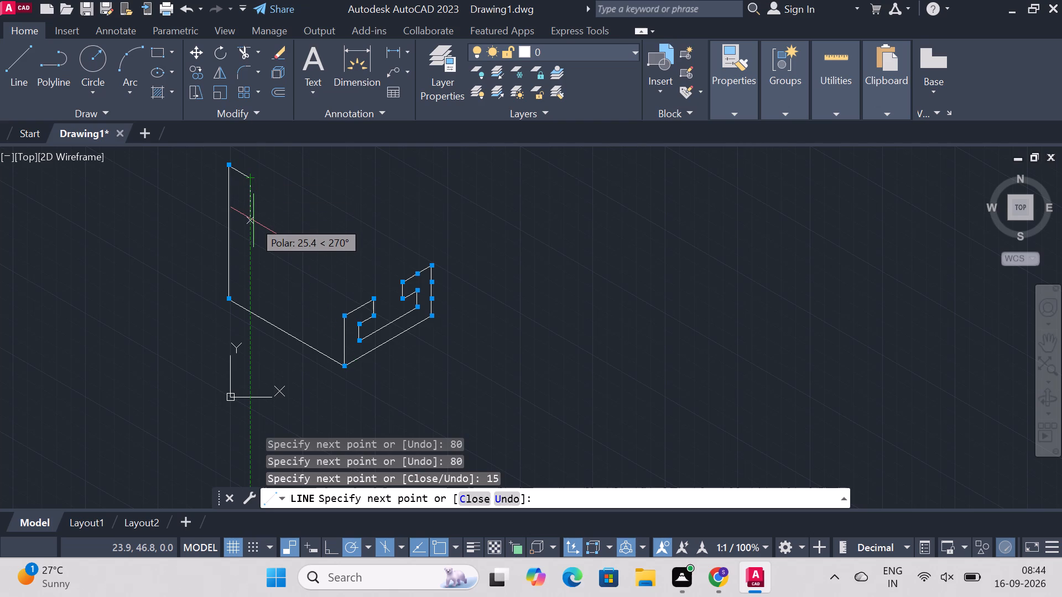
{"action": "key", "text": "Escape"}
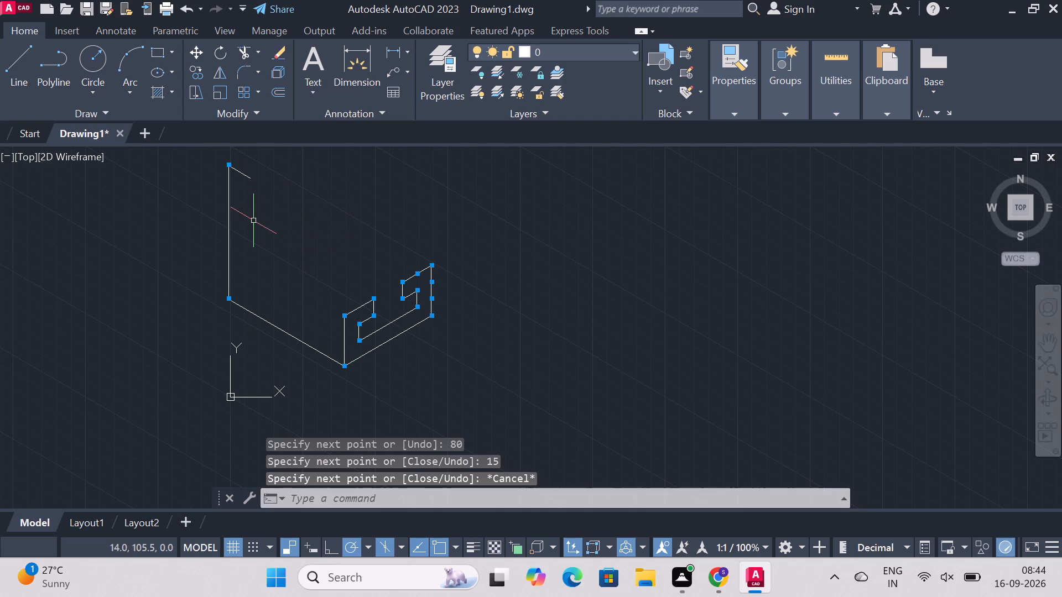
With Infer Constraints off, draw 65 units at 150° from the front vertical edge's top, and connect it to the 15-unit segment's open end.
{"action": "key", "text": "l"}
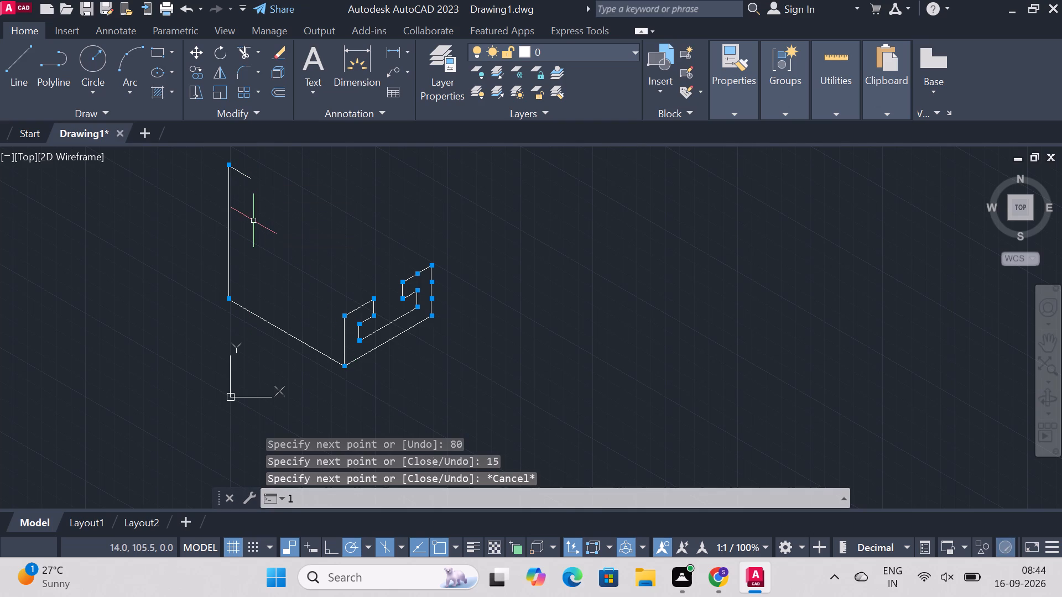
{"action": "key", "text": "Return"}
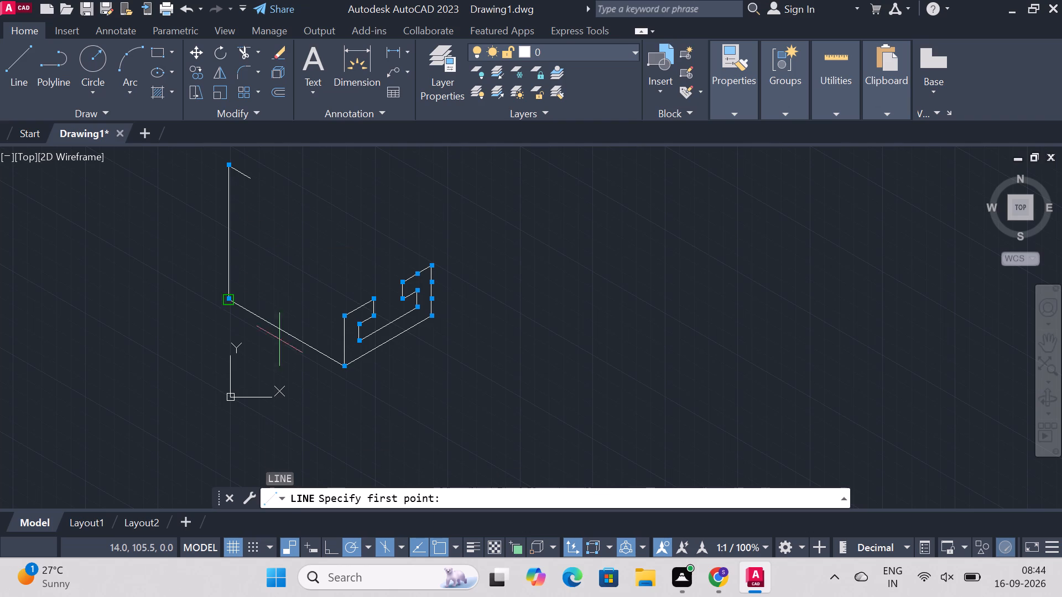
{"action": "left_click", "coordinate": [291, 551]}
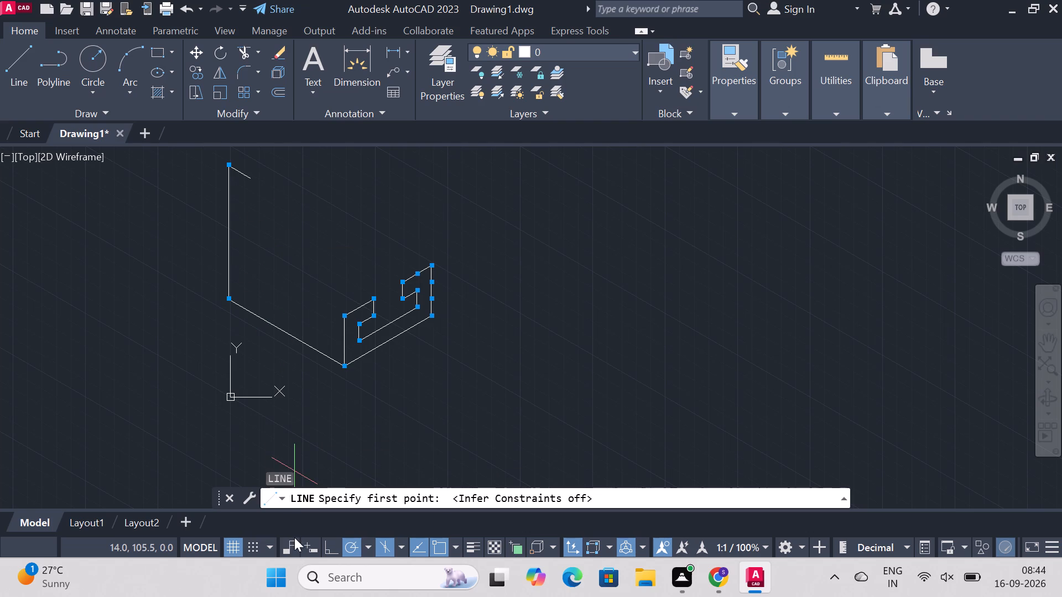
{"action": "left_click", "coordinate": [345, 313]}
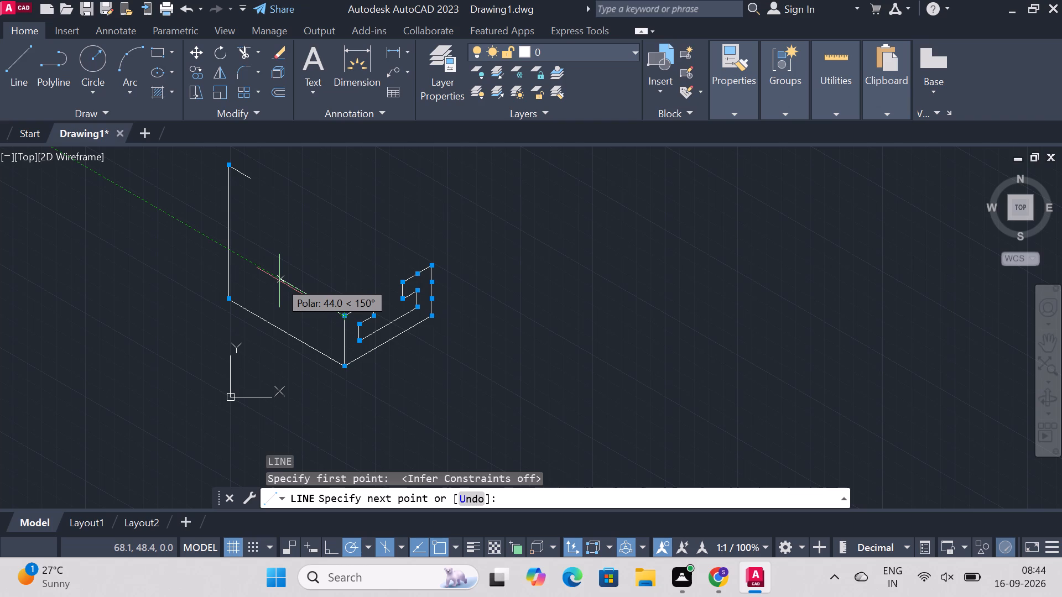
{"action": "type", "text": "65"}
{"action": "key", "text": "Return"}
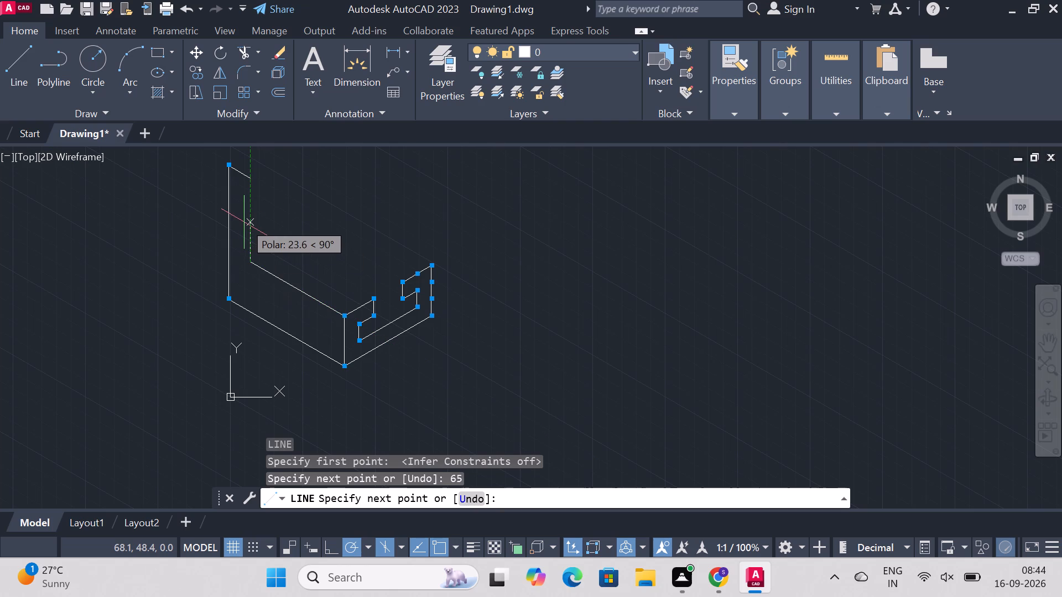
{"action": "left_click", "coordinate": [251, 179]}
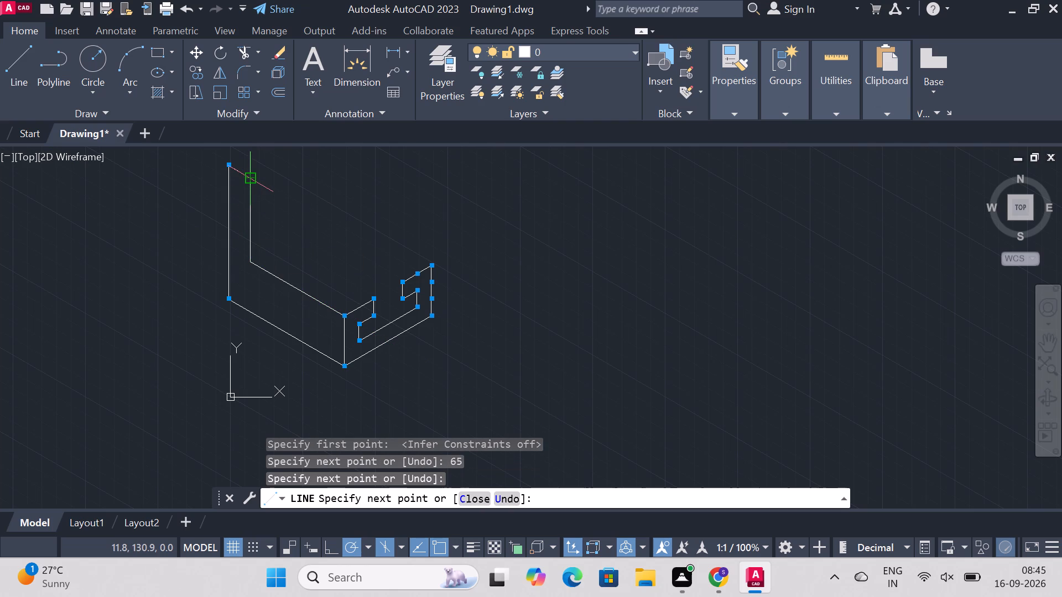
{"action": "key", "text": "Escape"}
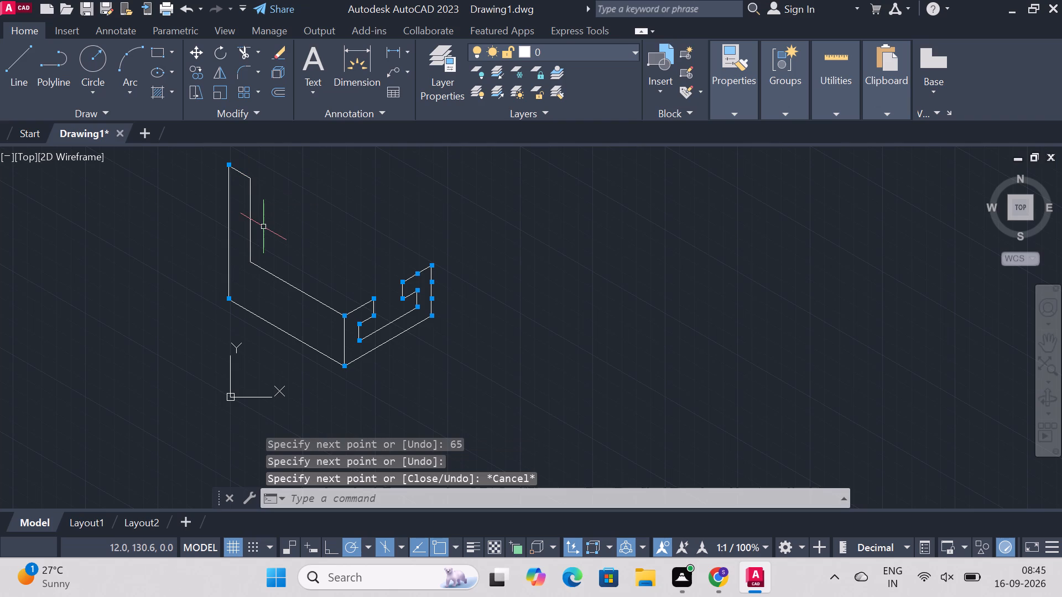
Outline the top face from the L-shaped side's inner corner with 60 units at 30° and 65 units at 330°.
{"action": "key", "text": "l"}
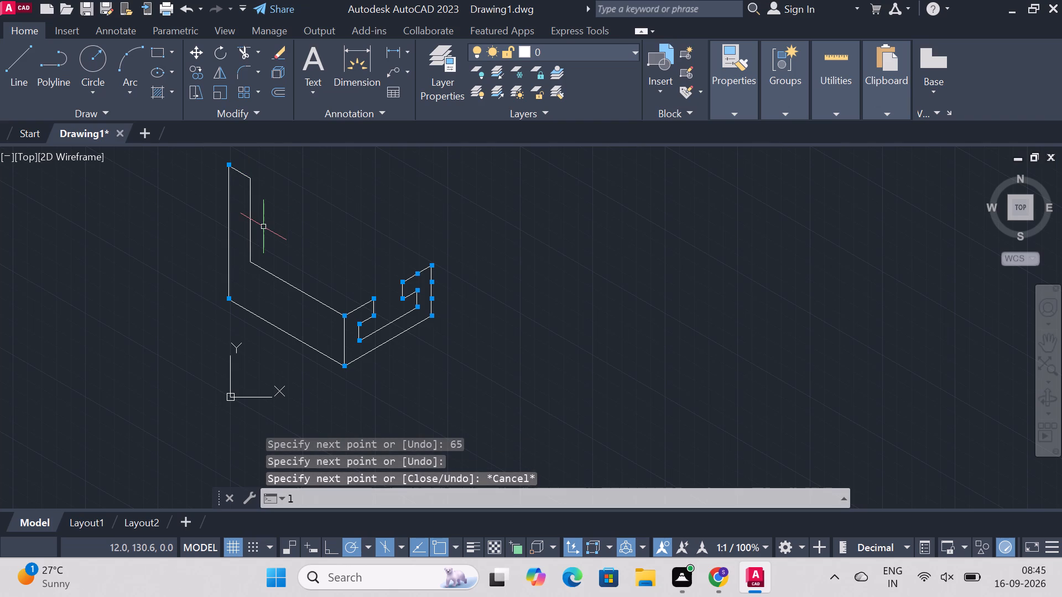
{"action": "key", "text": "Return"}
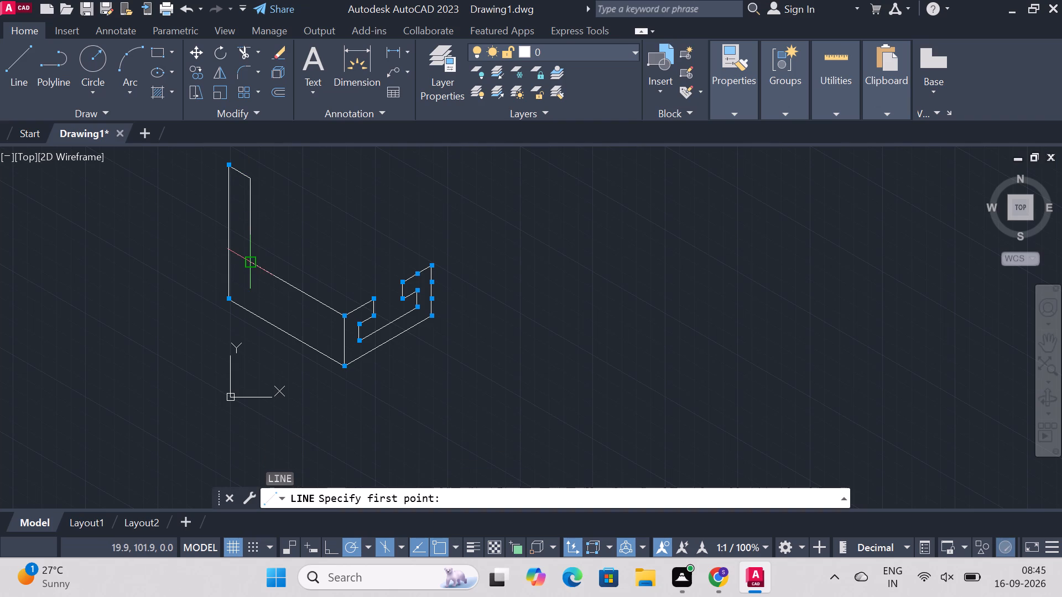
{"action": "left_click", "coordinate": [255, 261]}
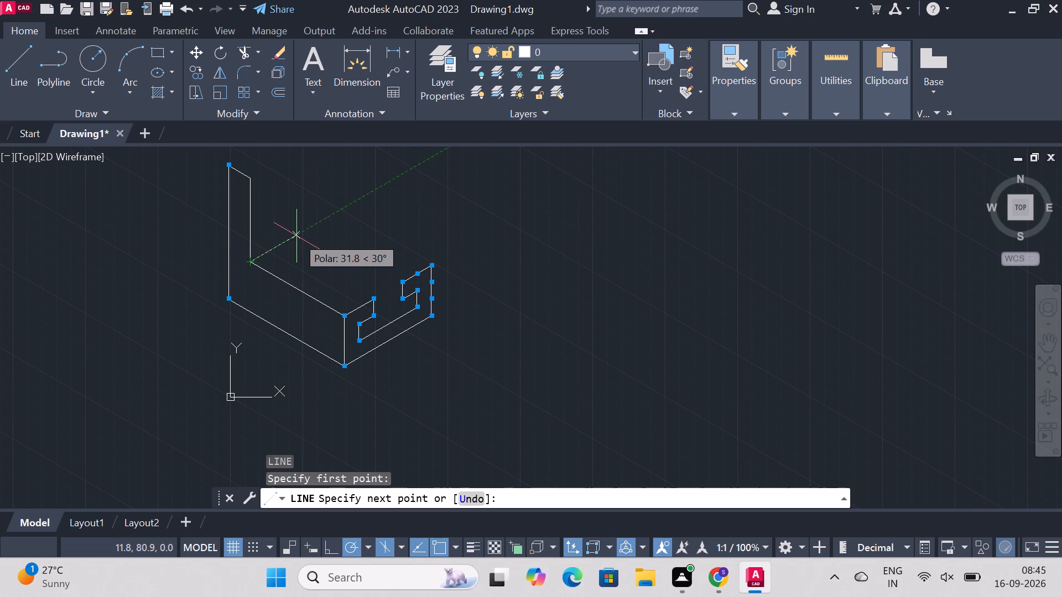
{"action": "key", "text": "6"}
{"action": "key", "text": "0"}
{"action": "key", "text": "Return"}
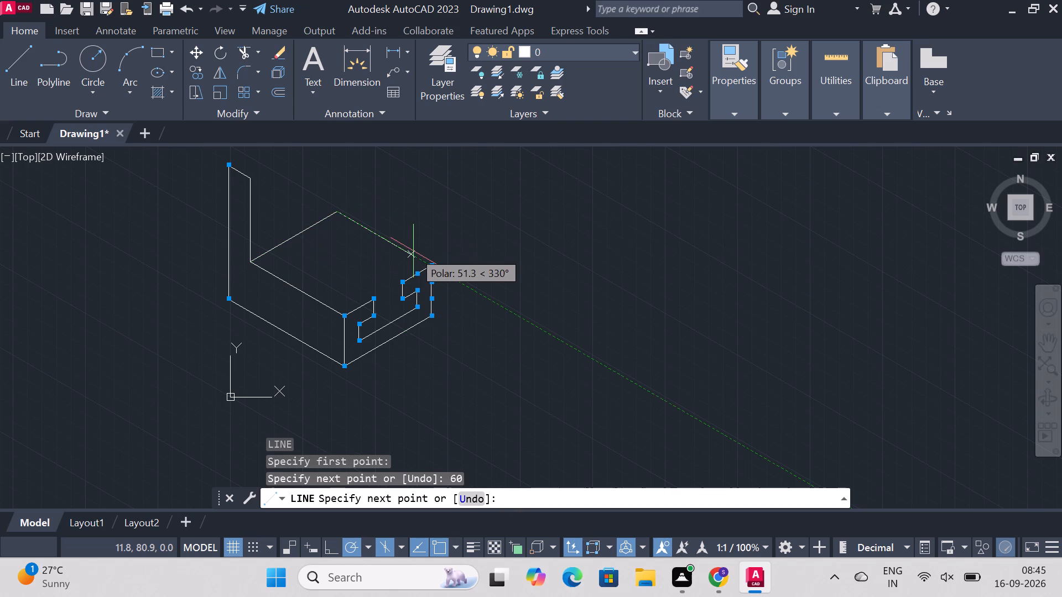
{"action": "type", "text": "65"}
{"action": "key", "text": "Return"}
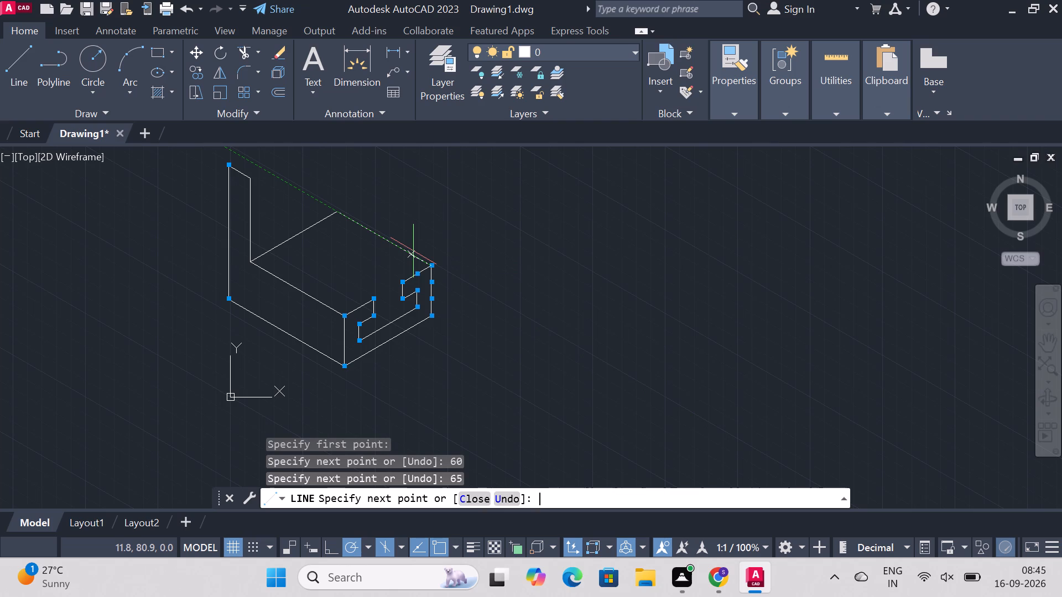
{"action": "key", "text": "Escape"}
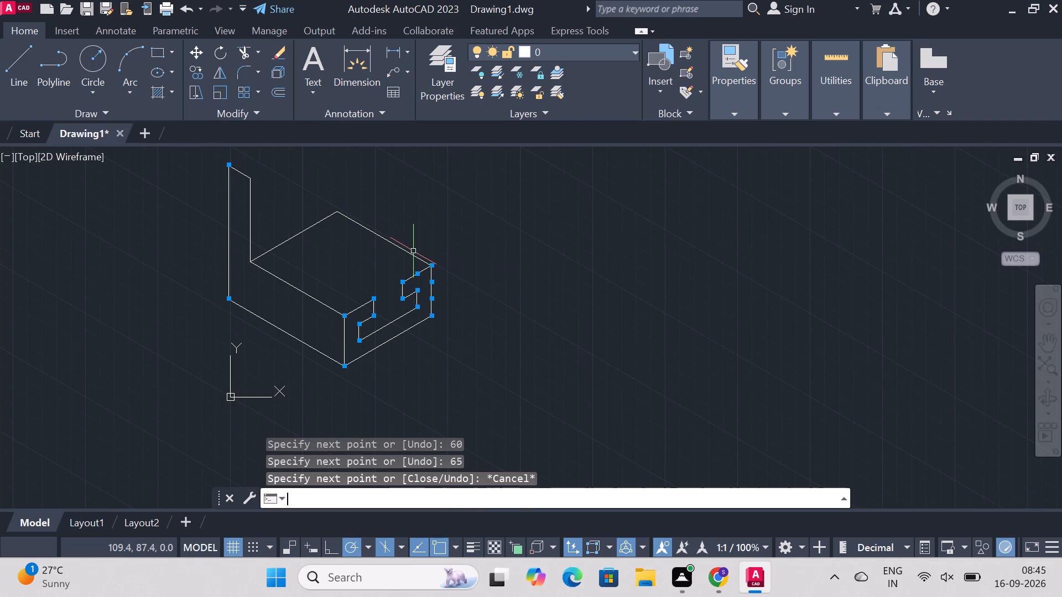
Outline the slot opening on the top face from the profile's near top corner: 50 units at 150°, 20 units at 30°, 50 units at 330°.
{"action": "key", "text": "l"}
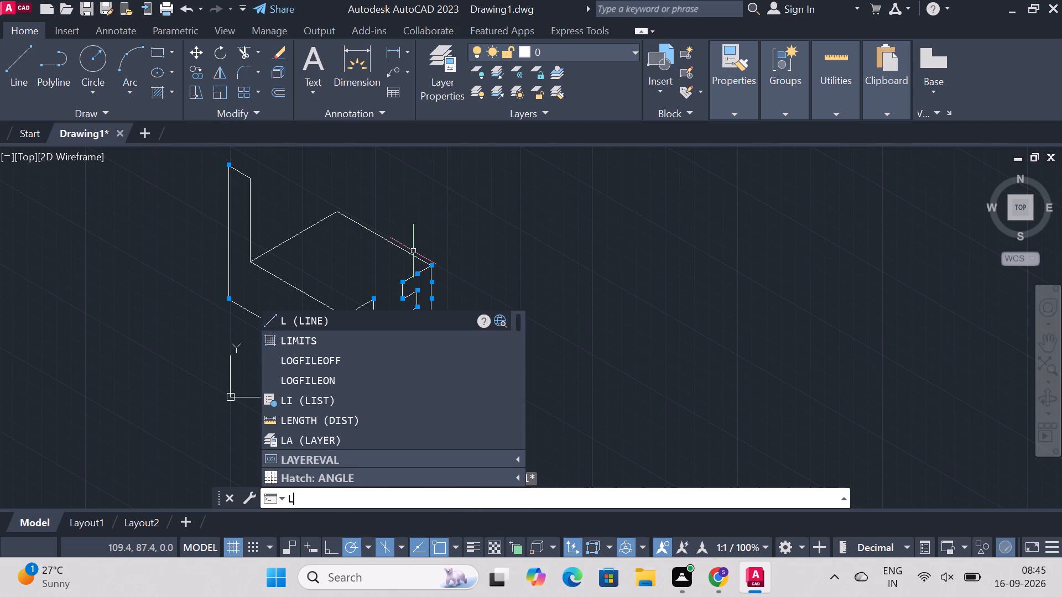
{"action": "key", "text": "Return"}
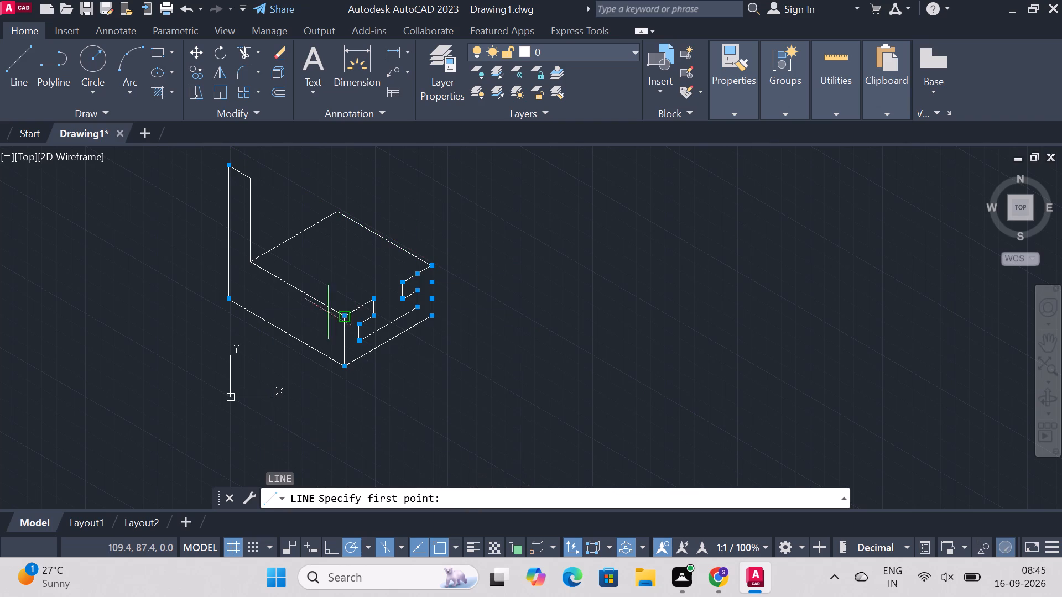
{"action": "left_click", "coordinate": [376, 297]}
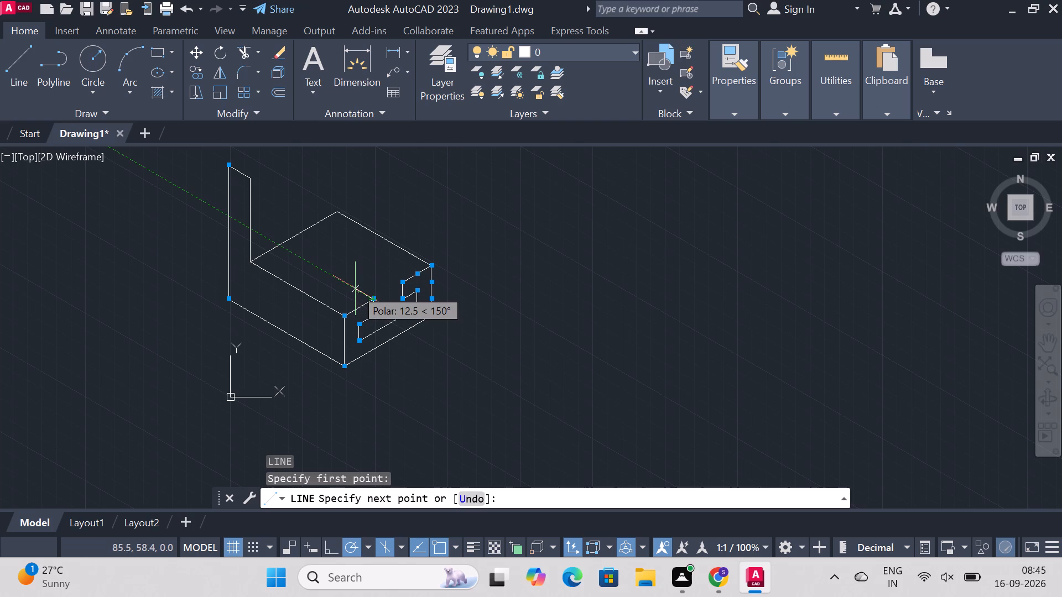
{"action": "type", "text": "50"}
{"action": "key", "text": "Return"}
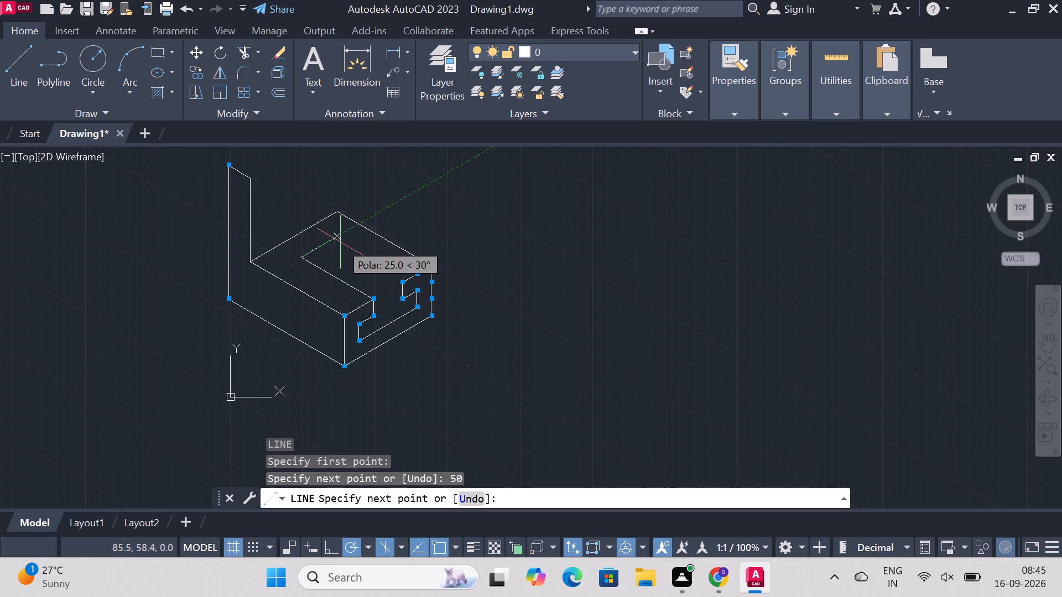
{"action": "key", "text": "2"}
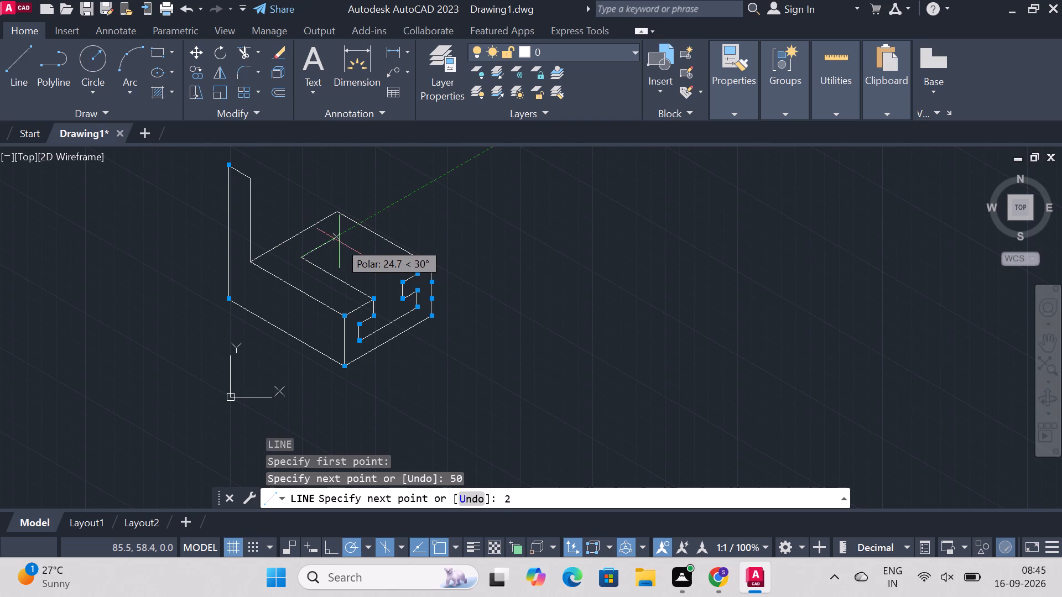
{"action": "key", "text": "0"}
{"action": "key", "text": "Return"}
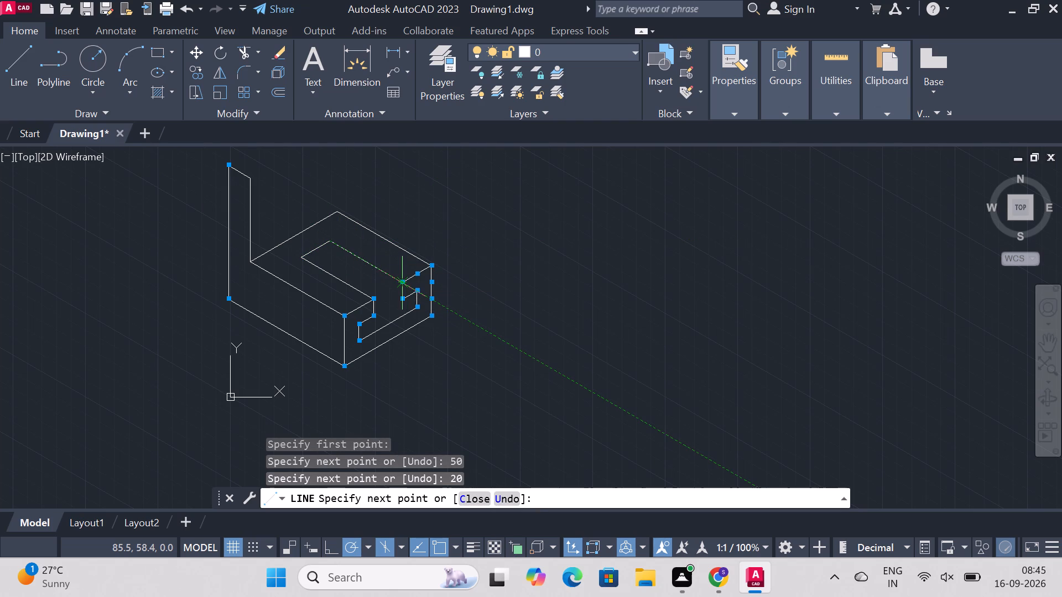
{"action": "type", "text": "50"}
{"action": "key", "text": "Return"}
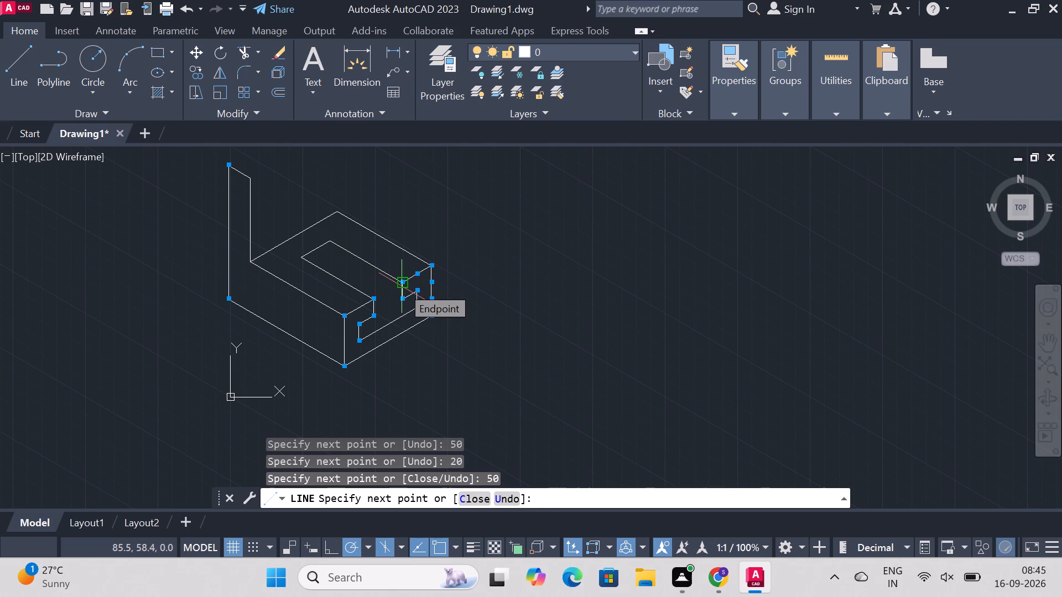
{"action": "key", "text": "Escape"}
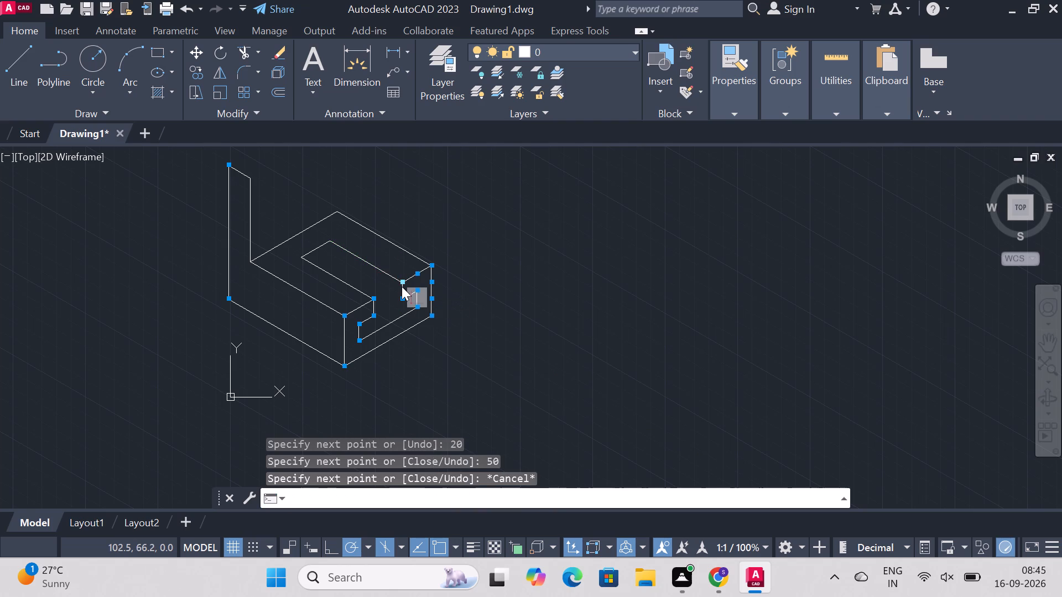
Draw the slot's inner depth edge 50 units at 150° from the profile corner below the slot's far top corner, and connect it up to the slot's inner far corner.
{"action": "key", "text": "l"}
{"action": "key", "text": "Return"}
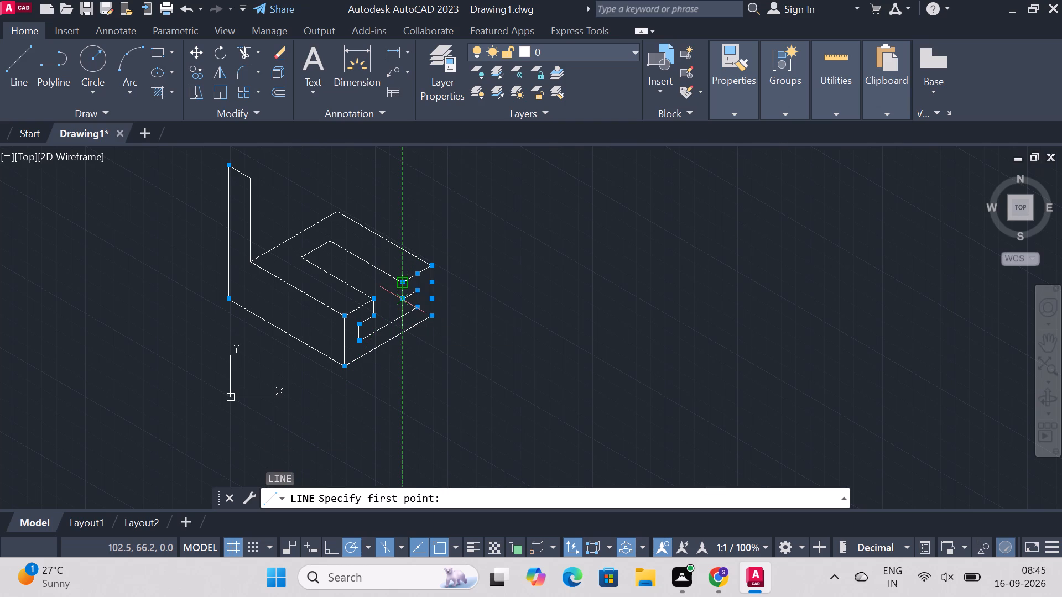
{"action": "left_click", "coordinate": [403, 302]}
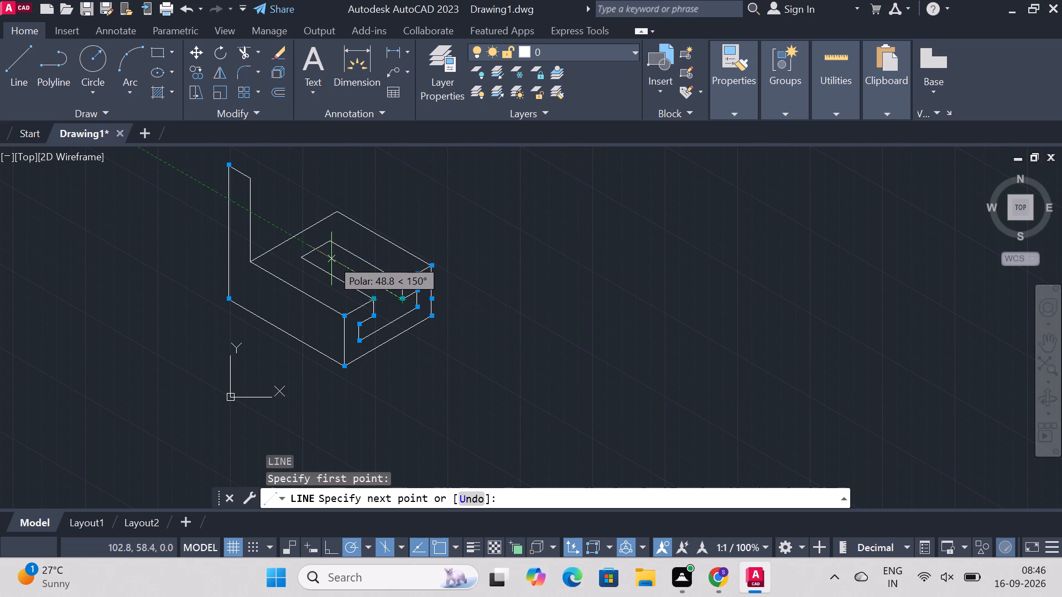
{"action": "type", "text": "50"}
{"action": "key", "text": "Return"}
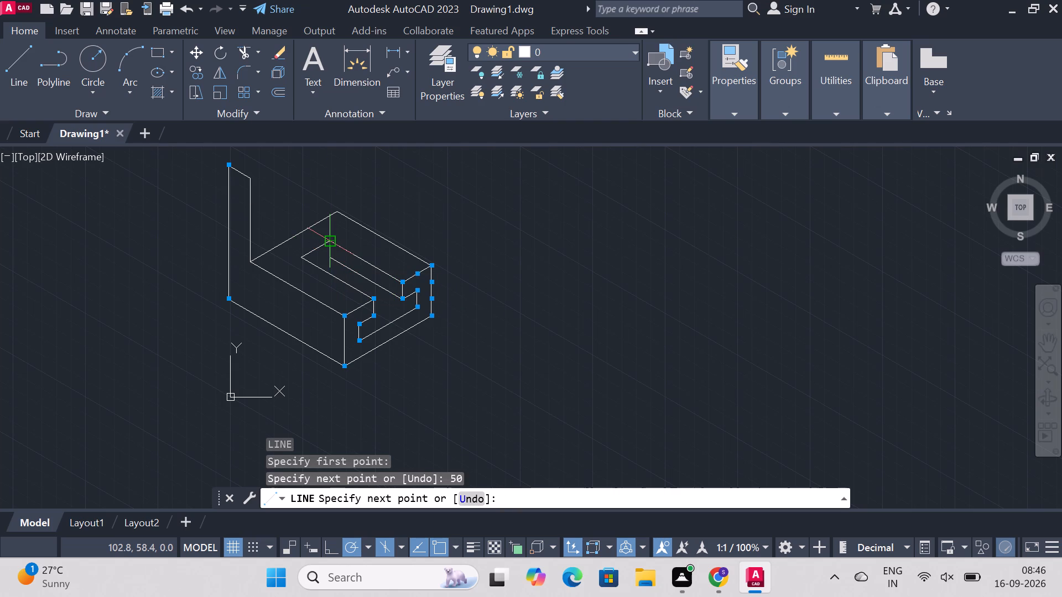
{"action": "left_click", "coordinate": [330, 243]}
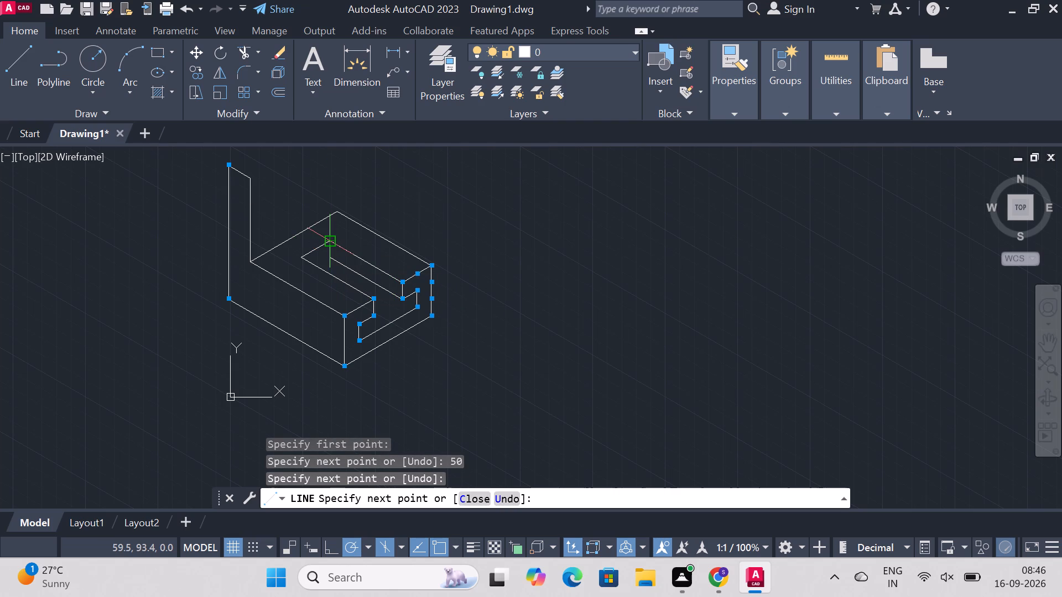
{"action": "key", "text": "Escape"}
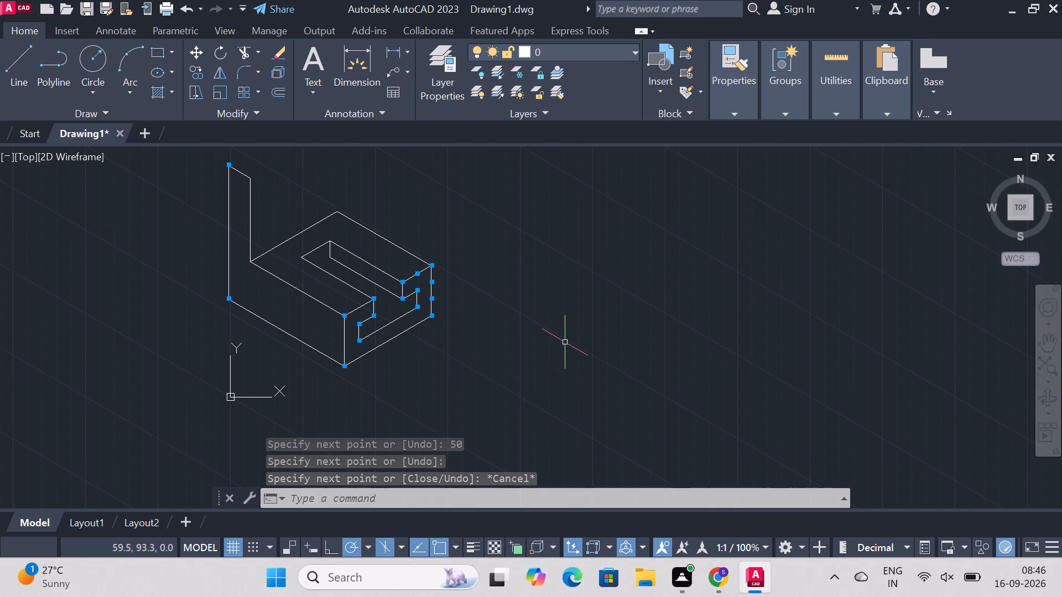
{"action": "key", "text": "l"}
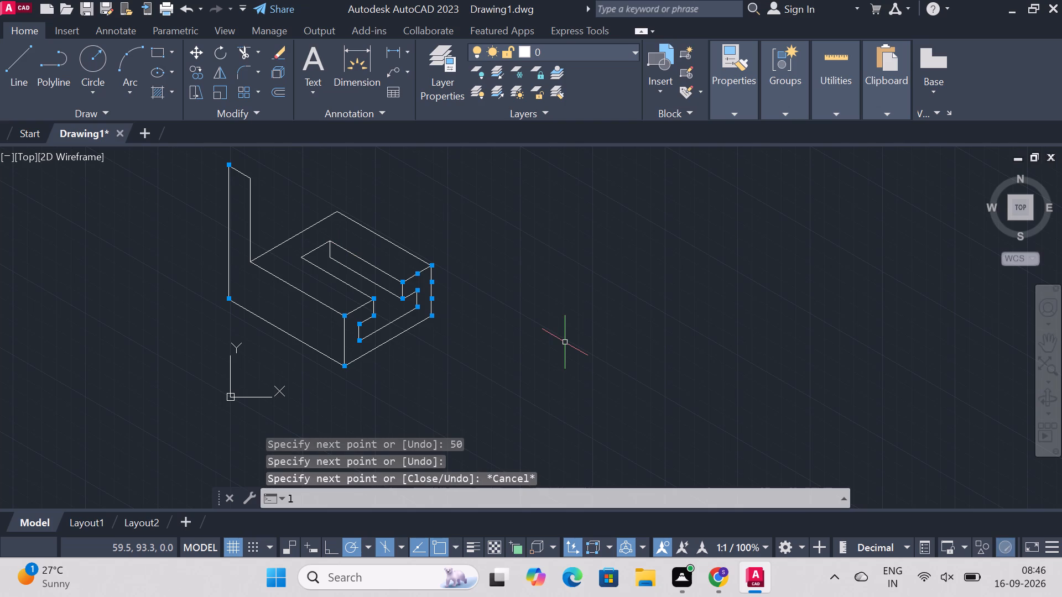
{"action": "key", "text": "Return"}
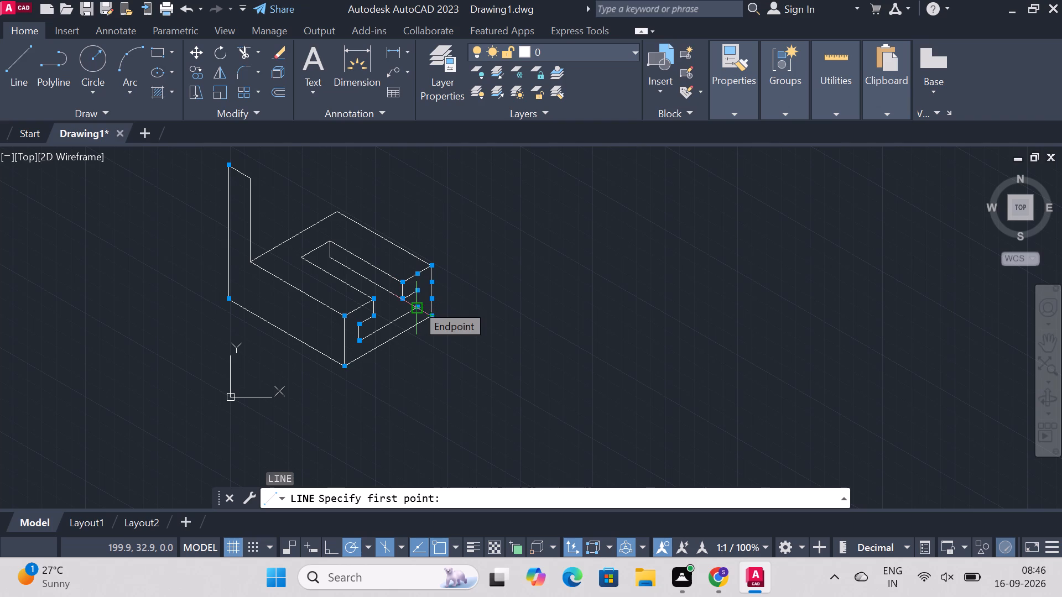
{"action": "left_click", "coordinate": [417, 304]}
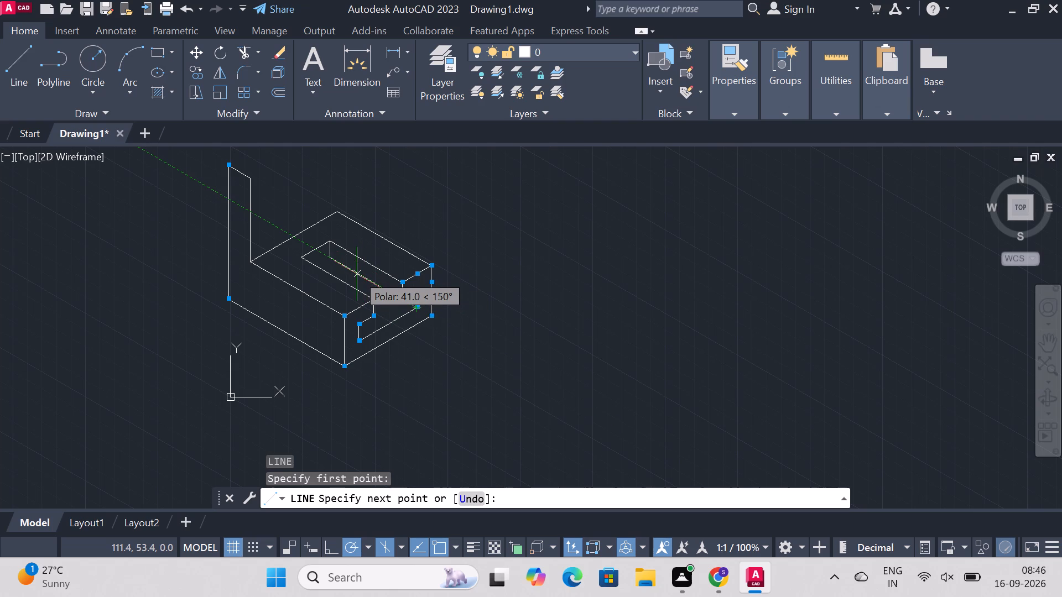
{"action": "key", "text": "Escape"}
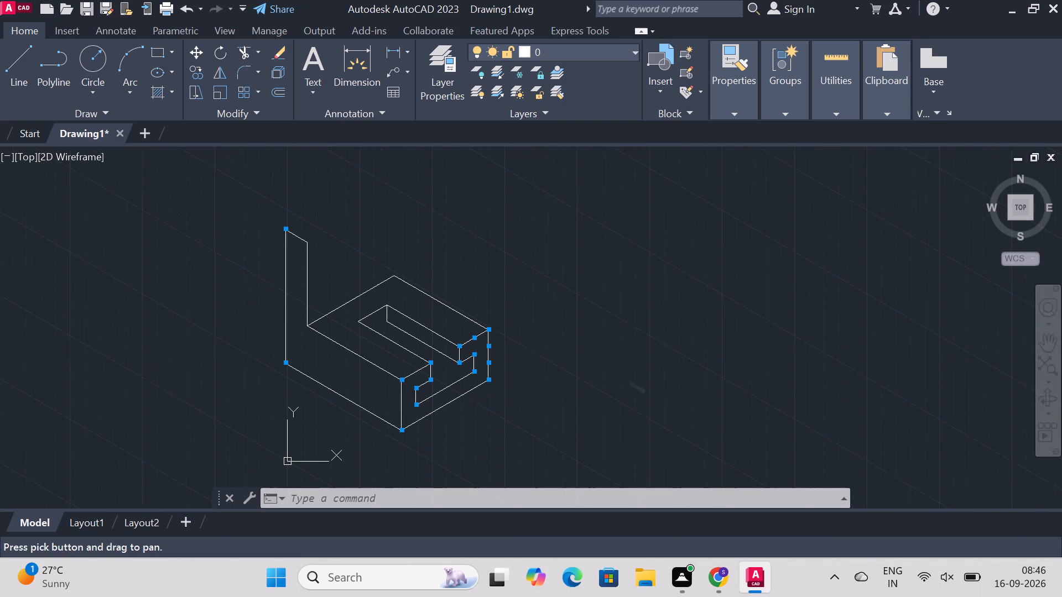
Draw 50 units at 90° from the top face's back corner, and connect it to the inner top corner of the side outline's upright.
{"action": "key", "text": "l"}
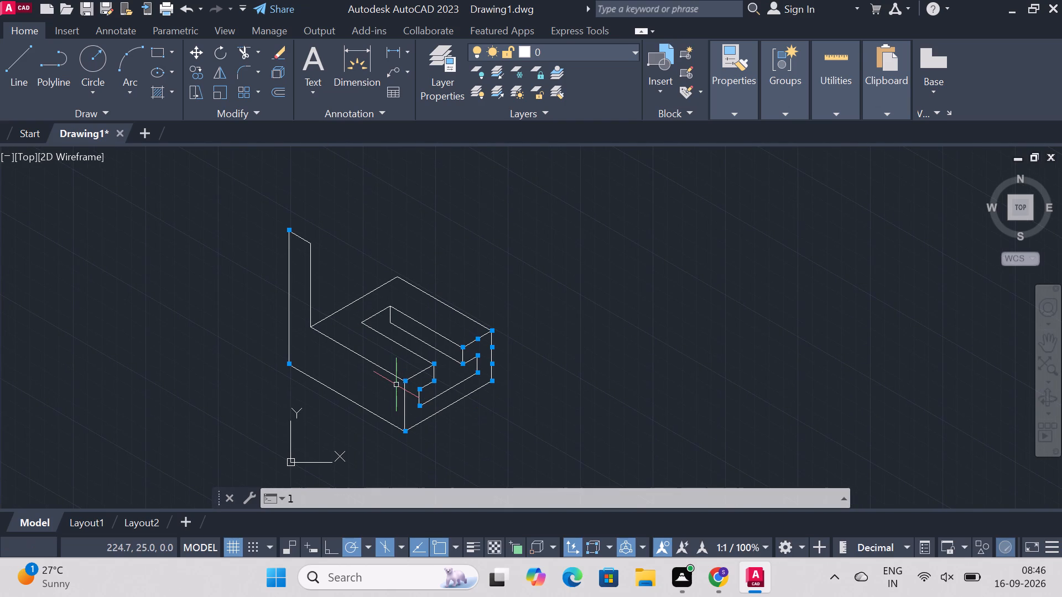
{"action": "key", "text": "Return"}
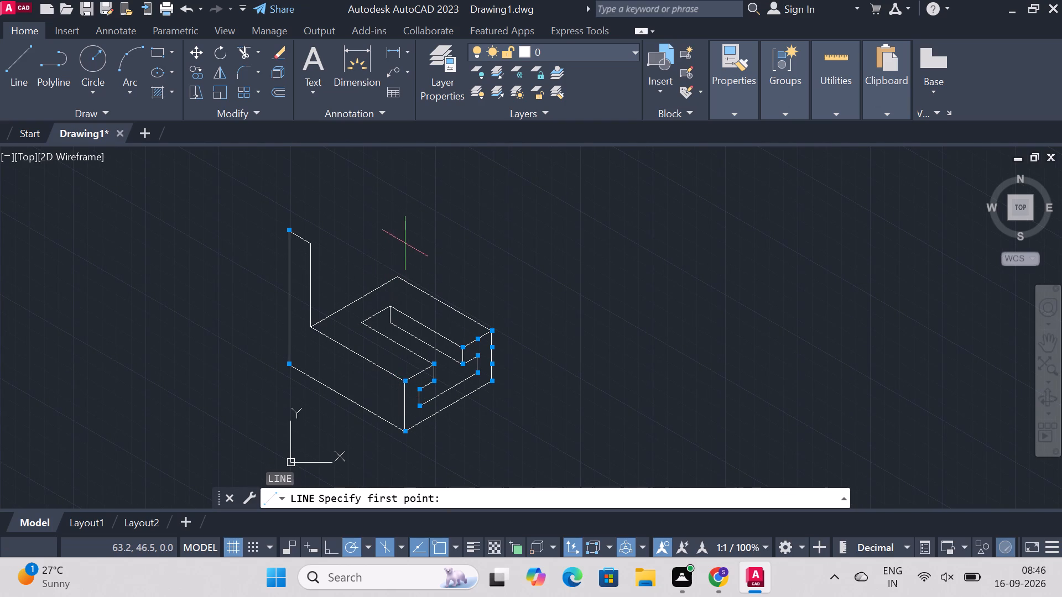
{"action": "left_click", "coordinate": [397, 277]}
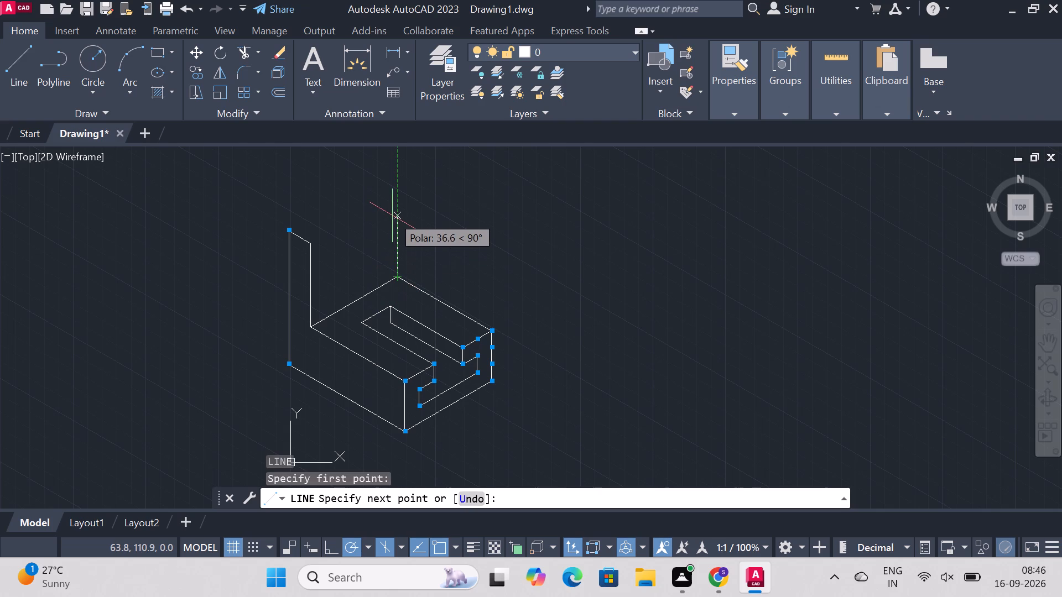
{"action": "key", "text": "5"}
{"action": "key", "text": "0"}
{"action": "key", "text": "Return"}
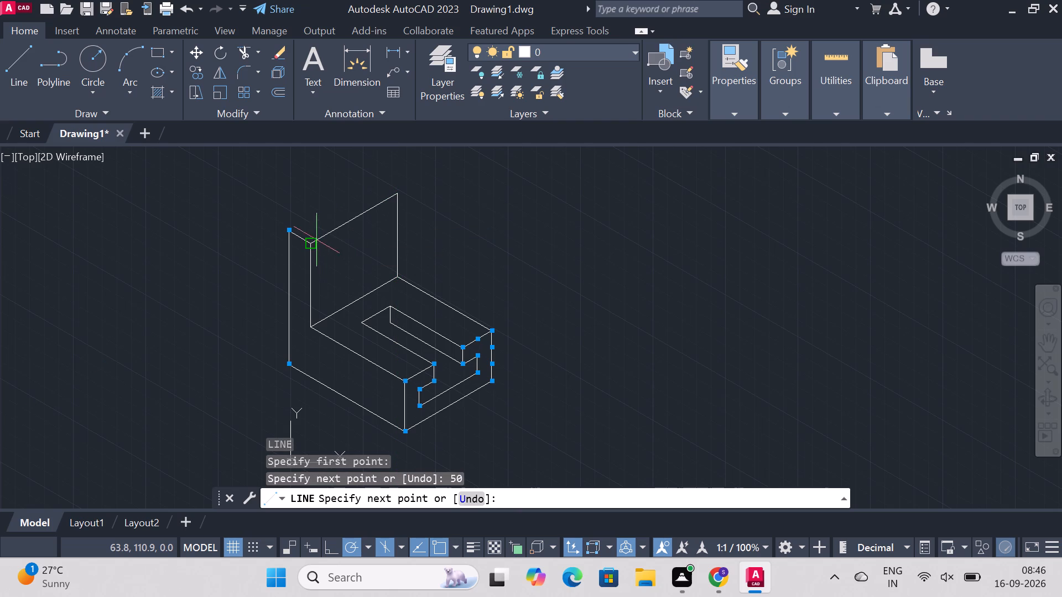
{"action": "left_click", "coordinate": [307, 243]}
{"action": "key", "text": "Escape"}
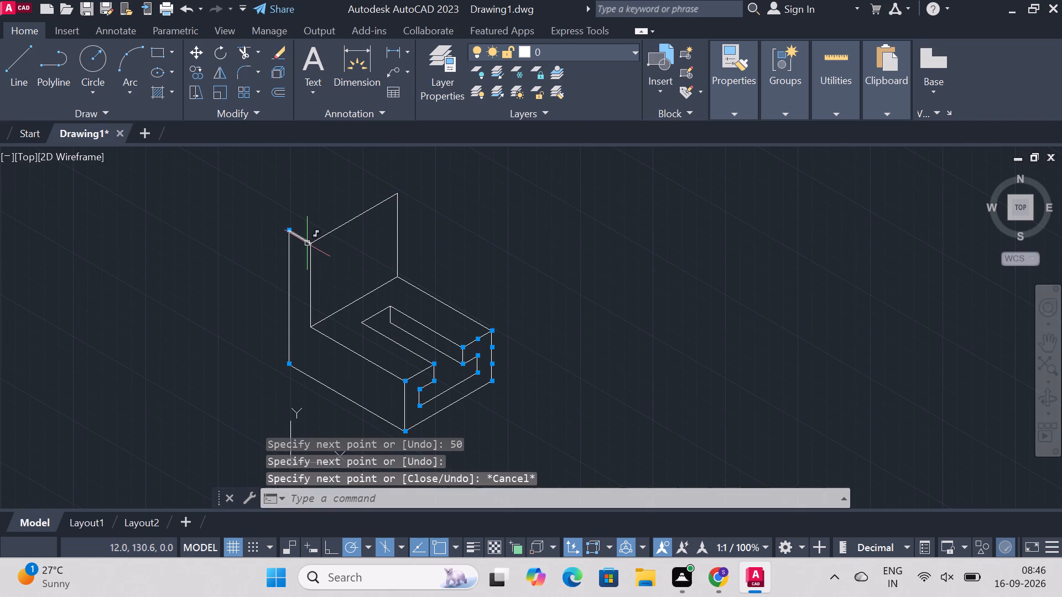
Draw 15 units at 150° from the upright face's far top corner, and connect it to the side outline's outer top corner.
{"action": "key", "text": "l"}
{"action": "key", "text": "Return"}
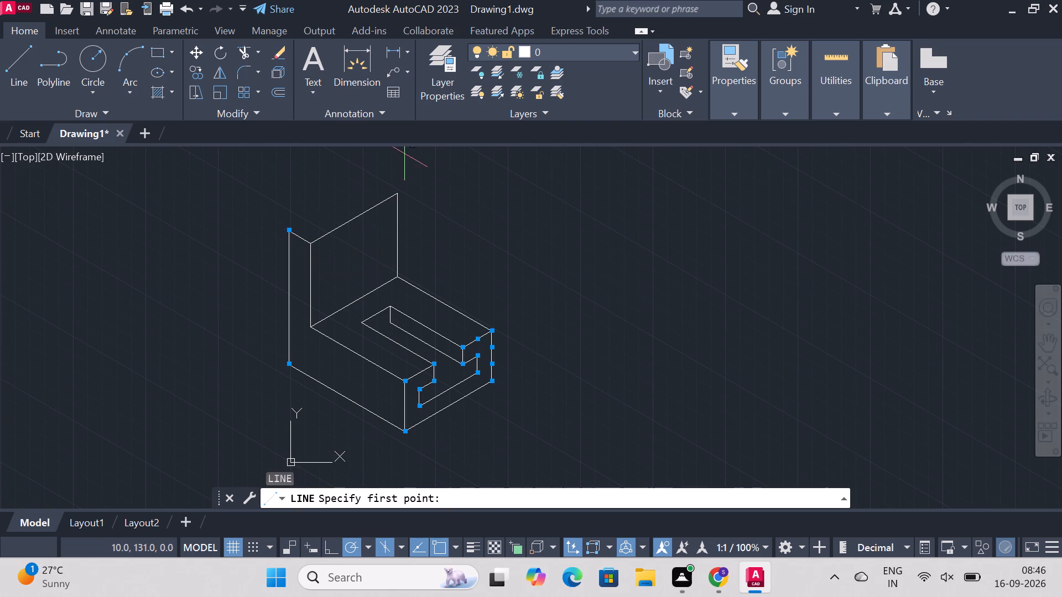
{"action": "left_click", "coordinate": [394, 193]}
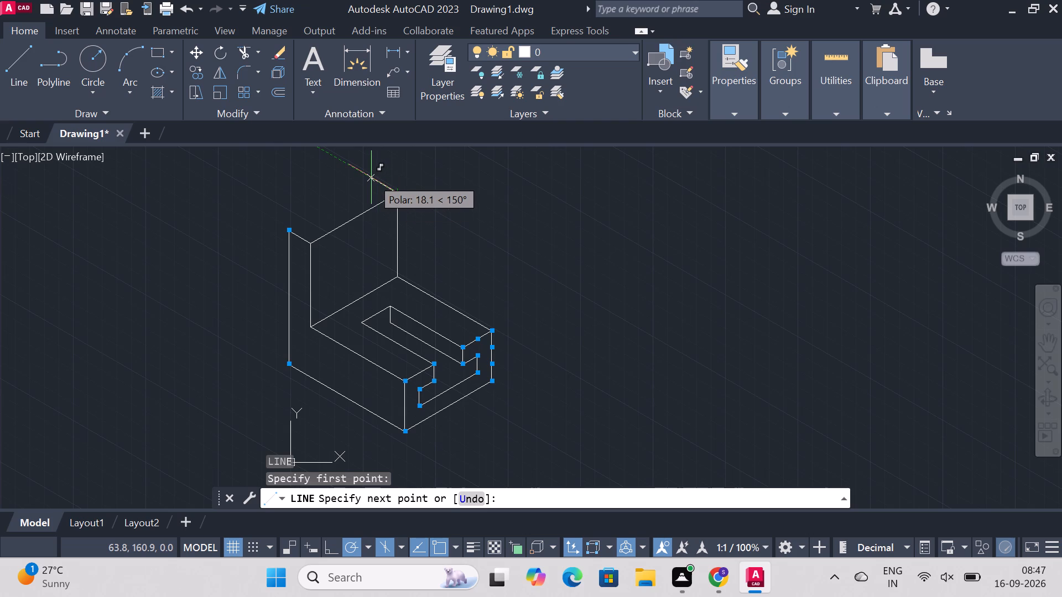
{"action": "type", "text": "15"}
{"action": "key", "text": "Return"}
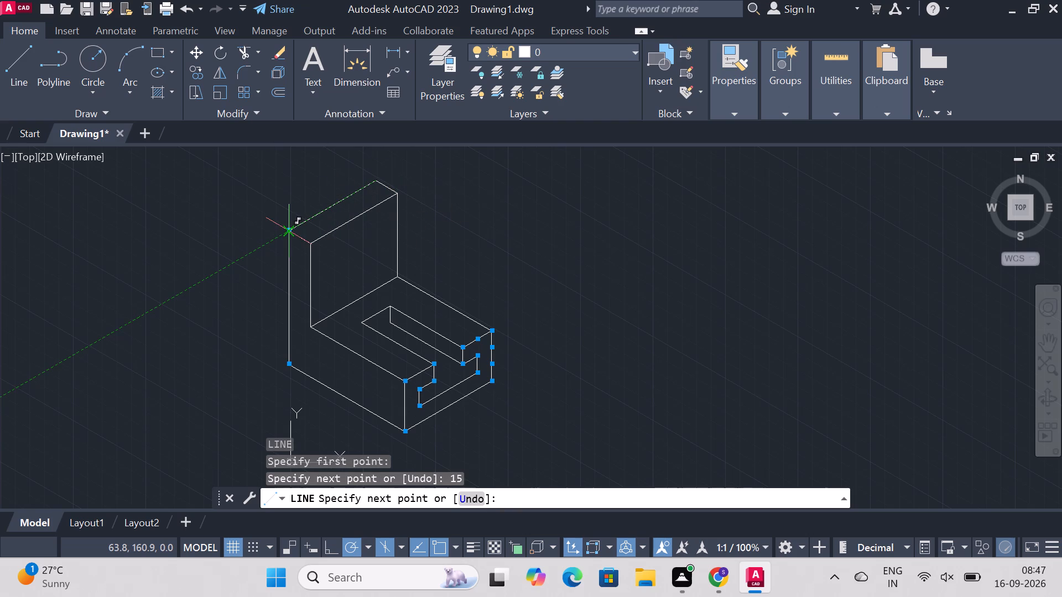
{"action": "left_click", "coordinate": [290, 233]}
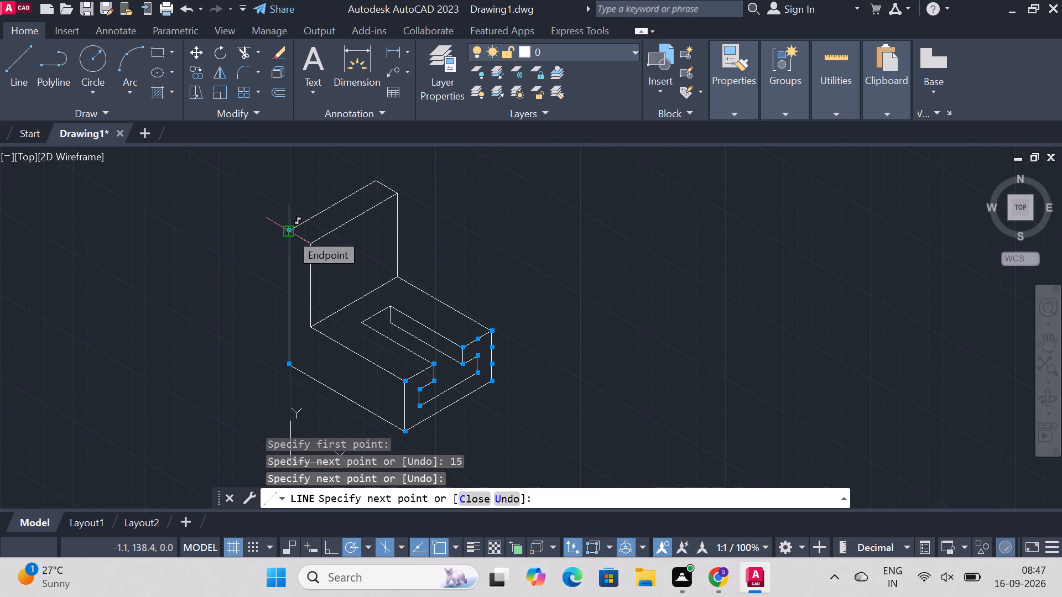
{"action": "key", "text": "Escape"}
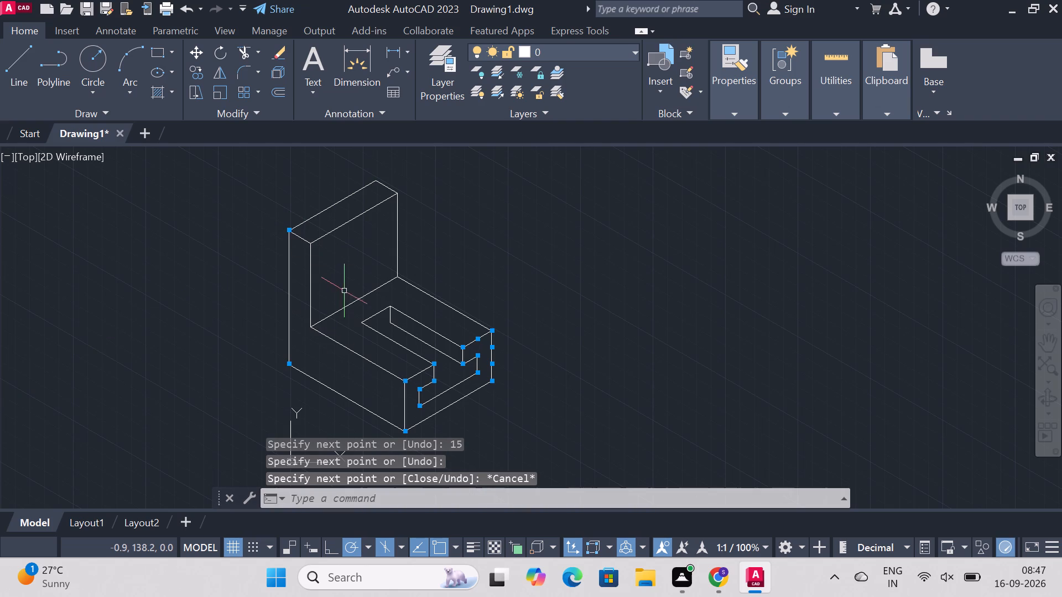
Draw construction lines from the upright face's near top corner: 30 units at 30° along the top edge, then 30 units at 270°.
{"action": "key", "text": "l"}
{"action": "key", "text": "Return"}
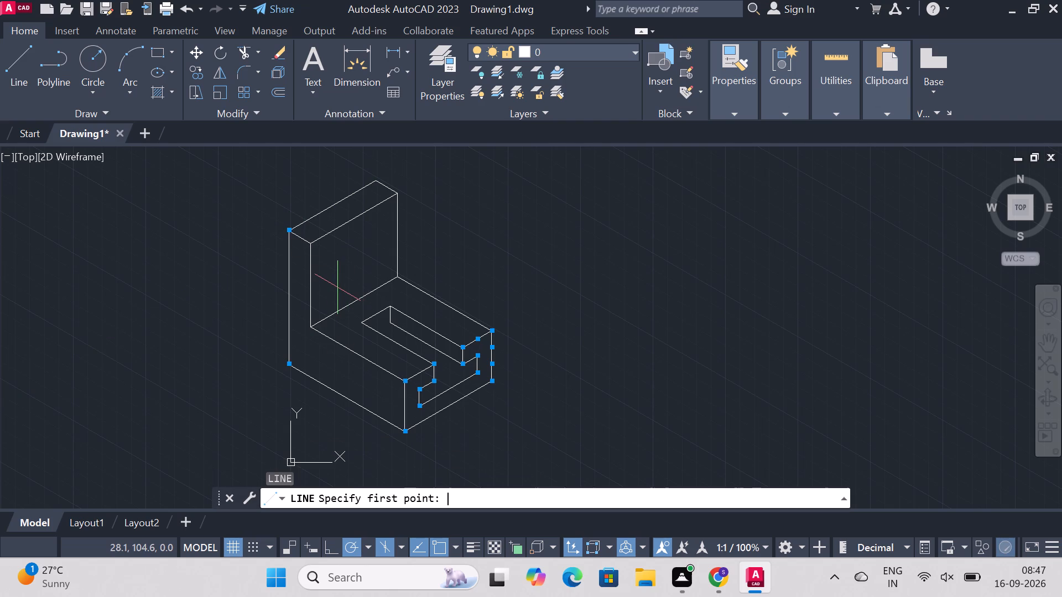
{"action": "left_click", "coordinate": [311, 247]}
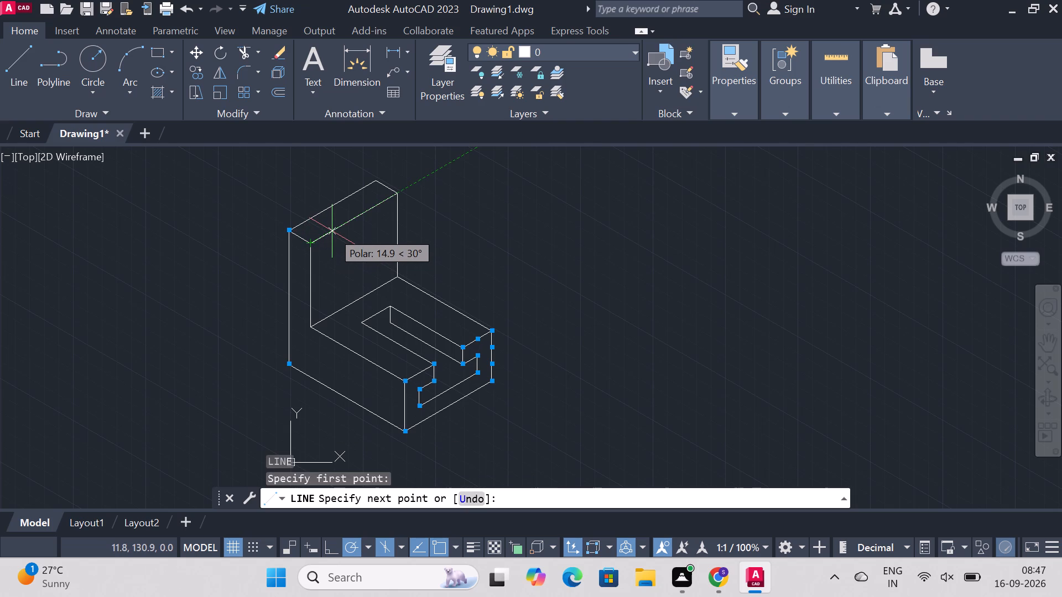
{"action": "key", "text": "3"}
{"action": "key", "text": "0"}
{"action": "key", "text": "Return"}
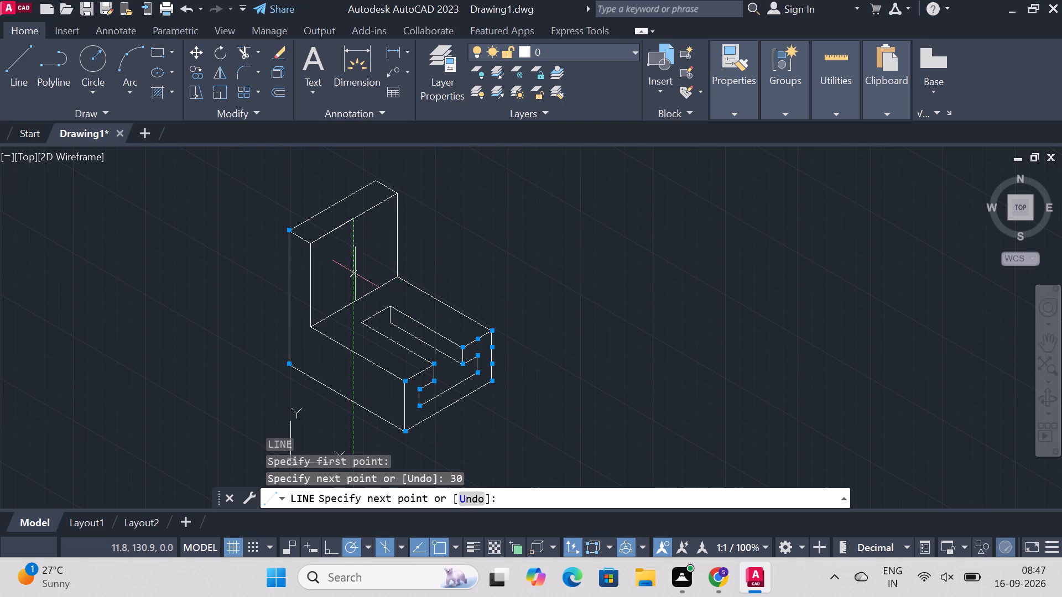
{"action": "type", "text": "30"}
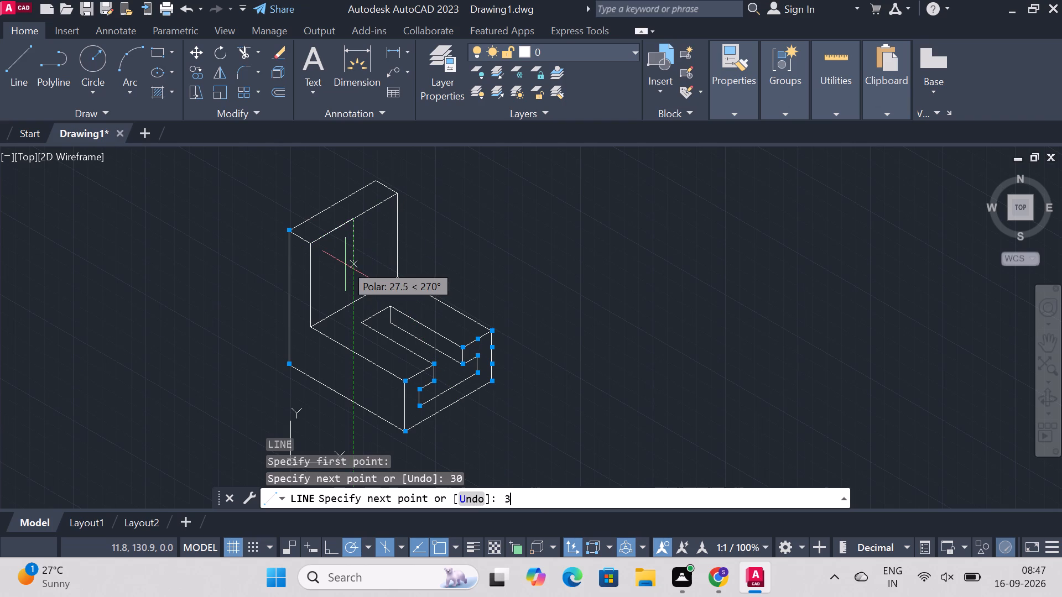
{"action": "key", "text": "Return"}
{"action": "key", "text": "Escape"}
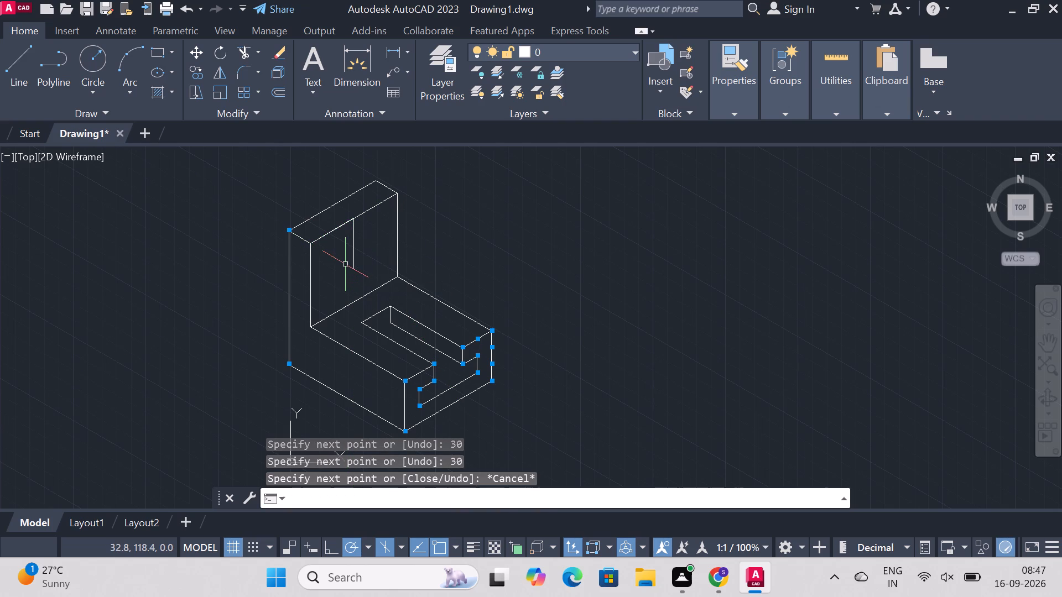
Trim away the overlapping 30-unit construction segment along the upright face's top edge.
{"action": "type", "text": "trim"}
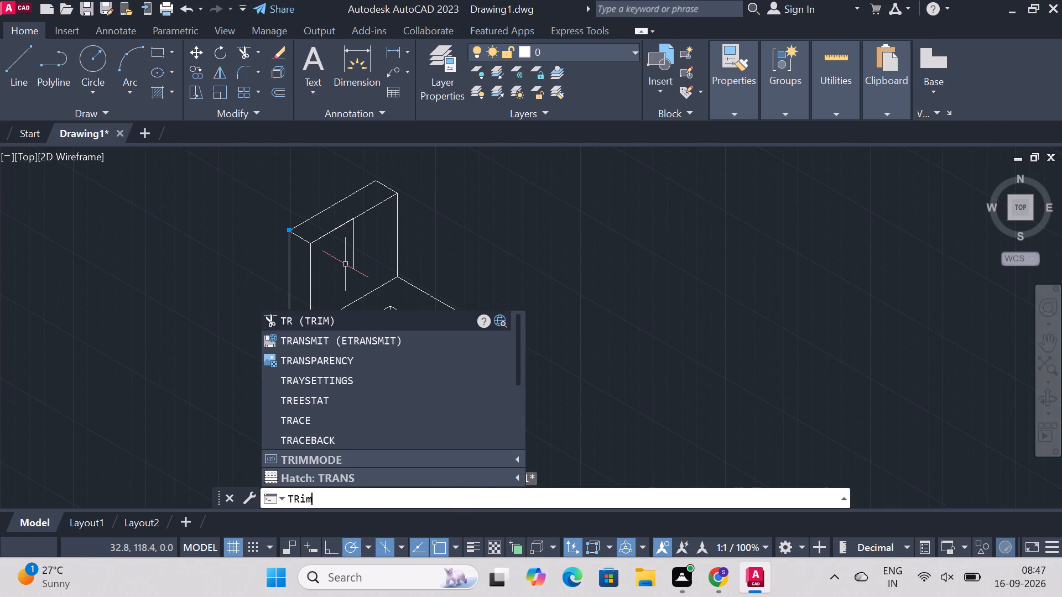
{"action": "key", "text": "Return"}
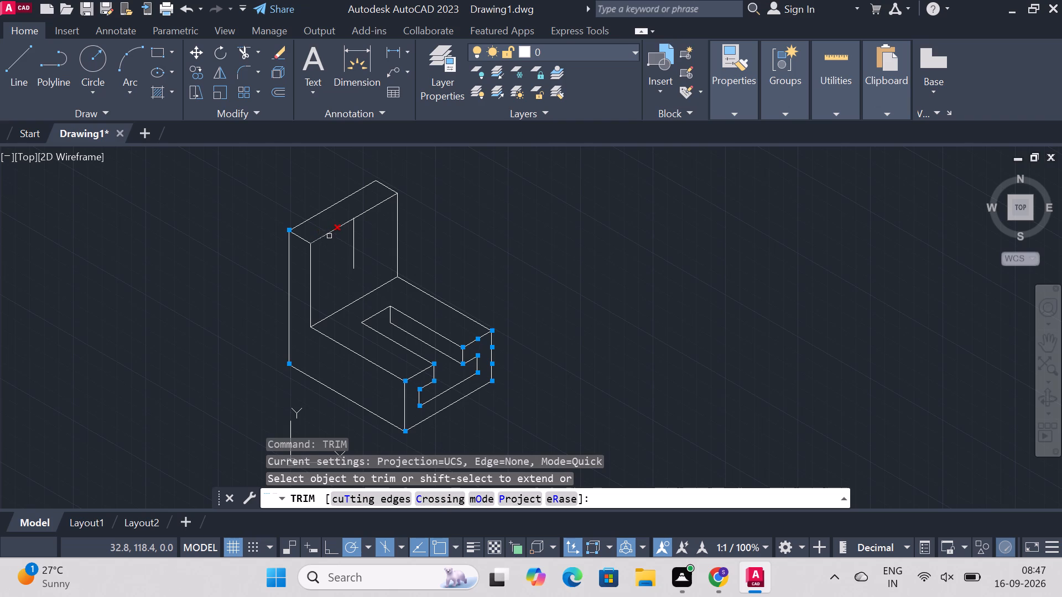
{"action": "left_click", "coordinate": [329, 233]}
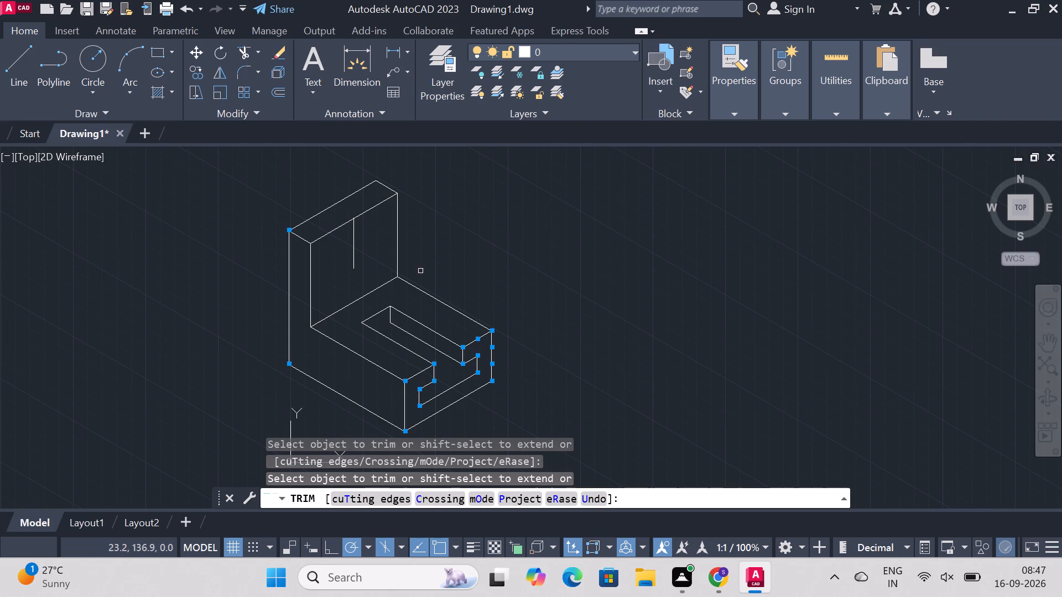
{"action": "key", "text": "Escape"}
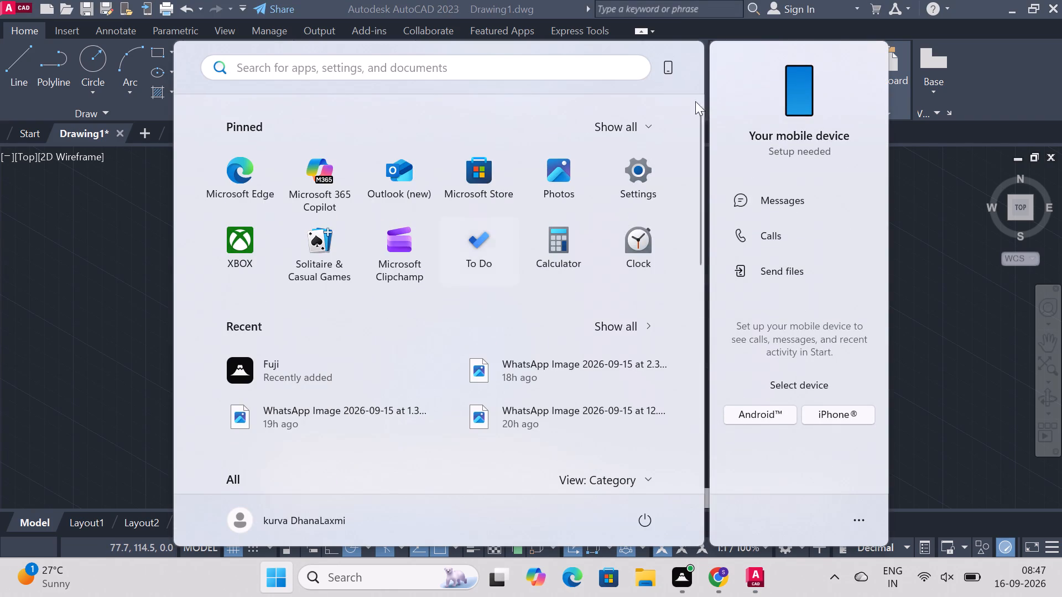
{"action": "left_click", "coordinate": [940, 268]}
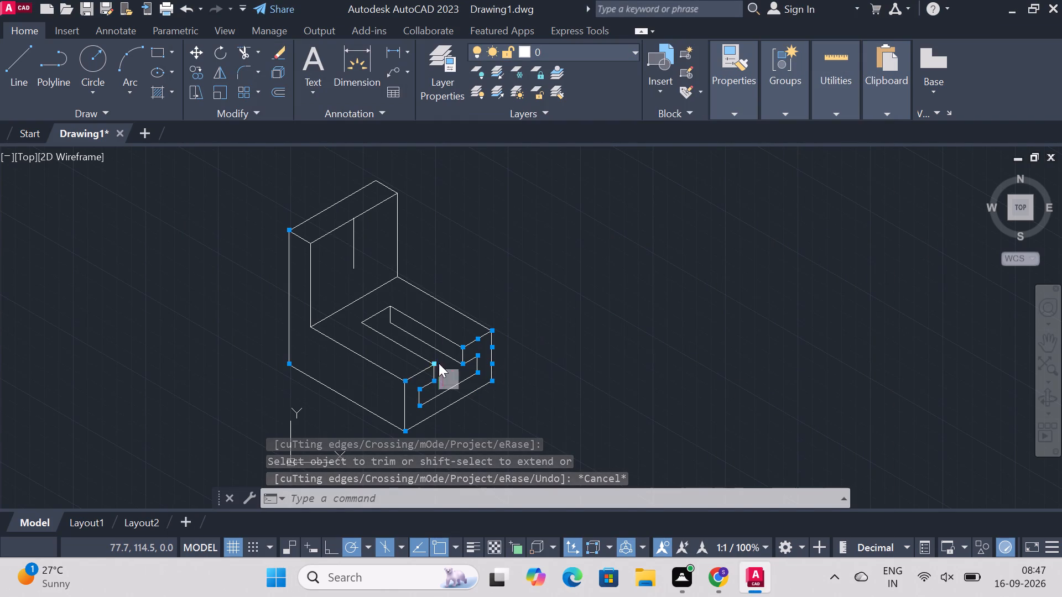
Draw an isocircle of radius 30 on the right isoplane, centred on the lower end of the upright face's vertical construction line.
{"action": "type", "text": "el"}
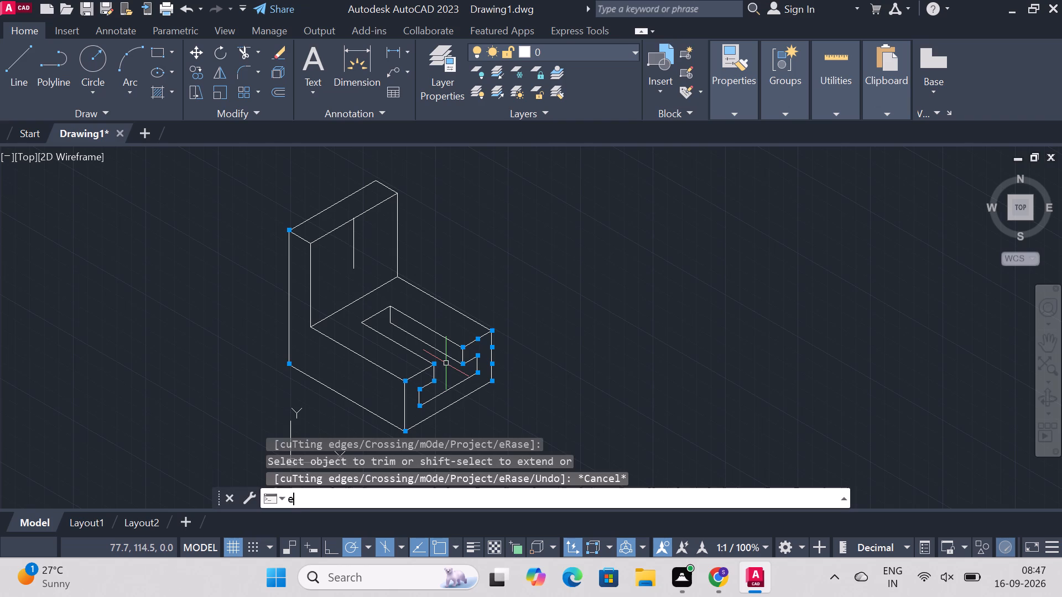
{"action": "key", "text": "Return"}
{"action": "type", "text": "iso"}
{"action": "key", "text": "Return"}
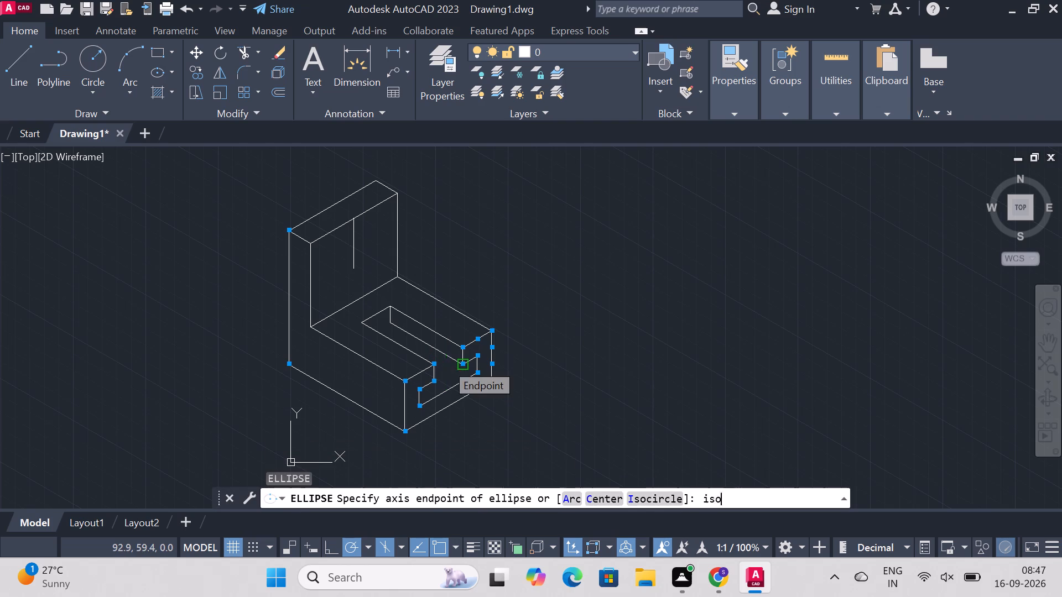
{"action": "left_click", "coordinate": [353, 266]}
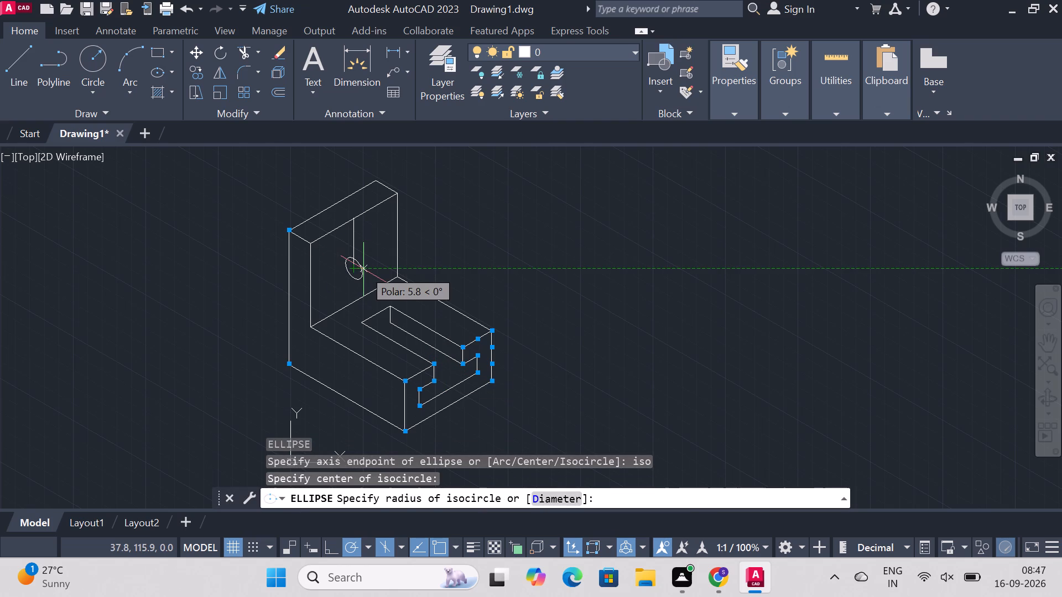
{"action": "key", "text": "F5"}
{"action": "key", "text": "F5"}
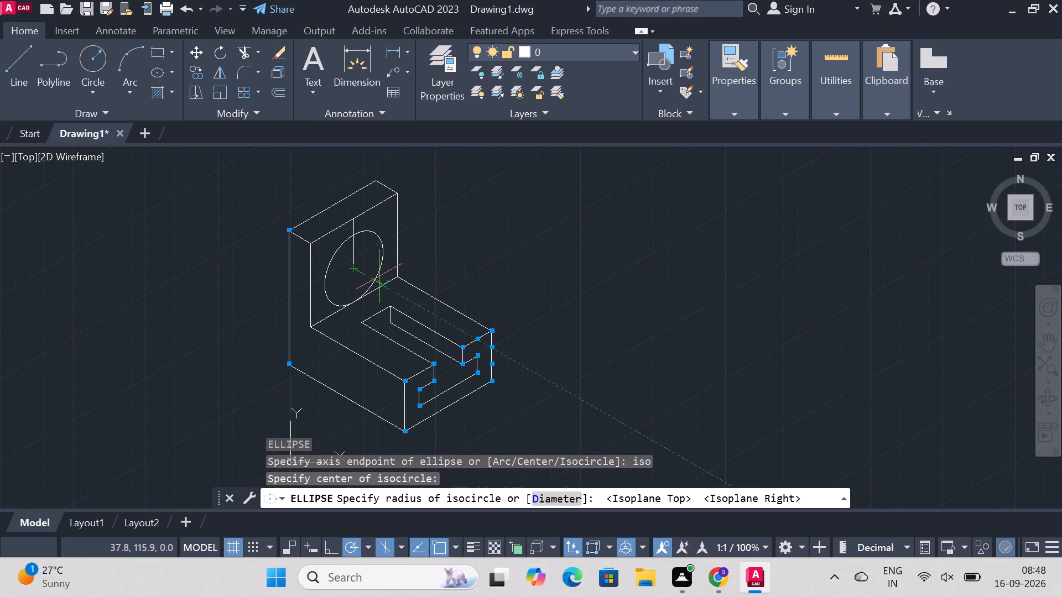
{"action": "key", "text": "r"}
{"action": "key", "text": "Return"}
{"action": "key", "text": "3"}
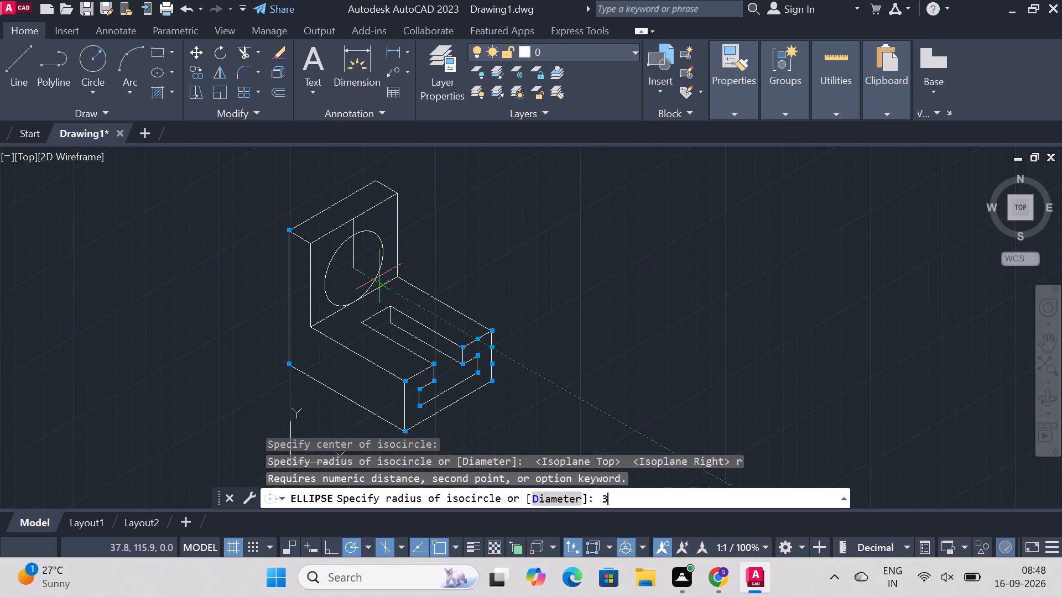
{"action": "key", "text": "0"}
{"action": "key", "text": "Return"}
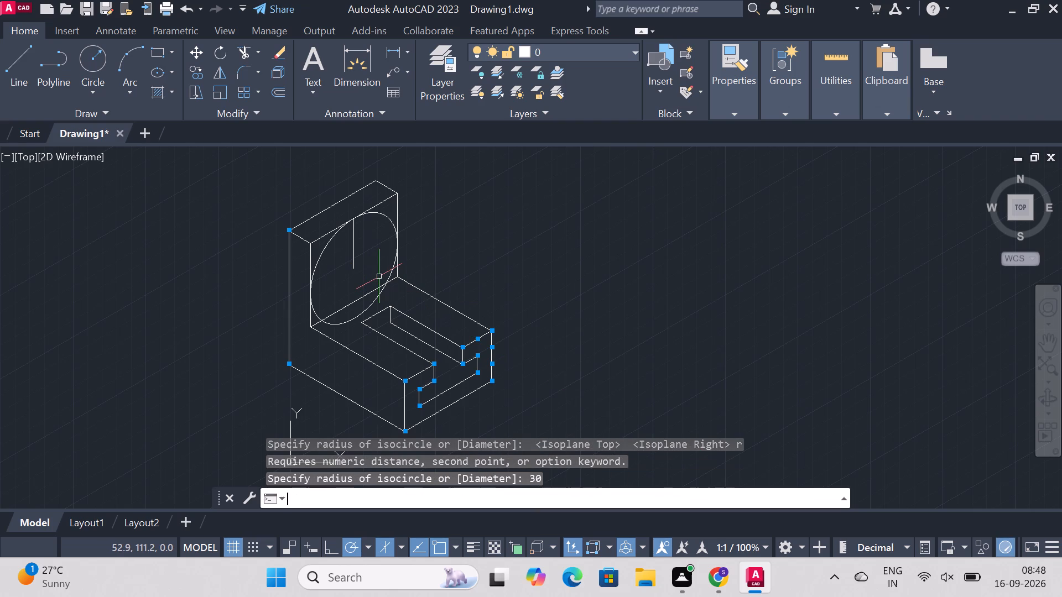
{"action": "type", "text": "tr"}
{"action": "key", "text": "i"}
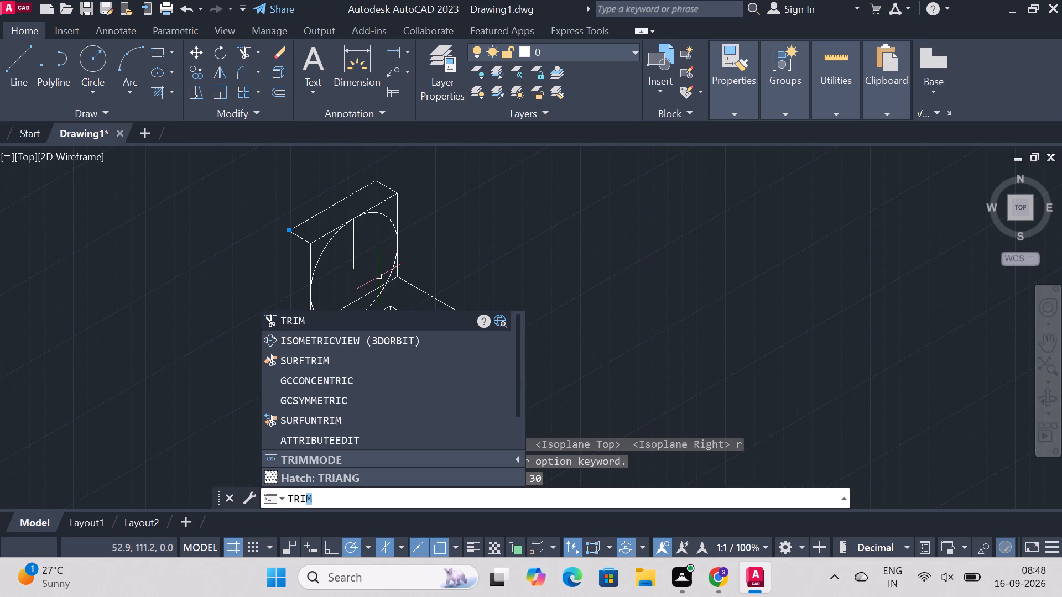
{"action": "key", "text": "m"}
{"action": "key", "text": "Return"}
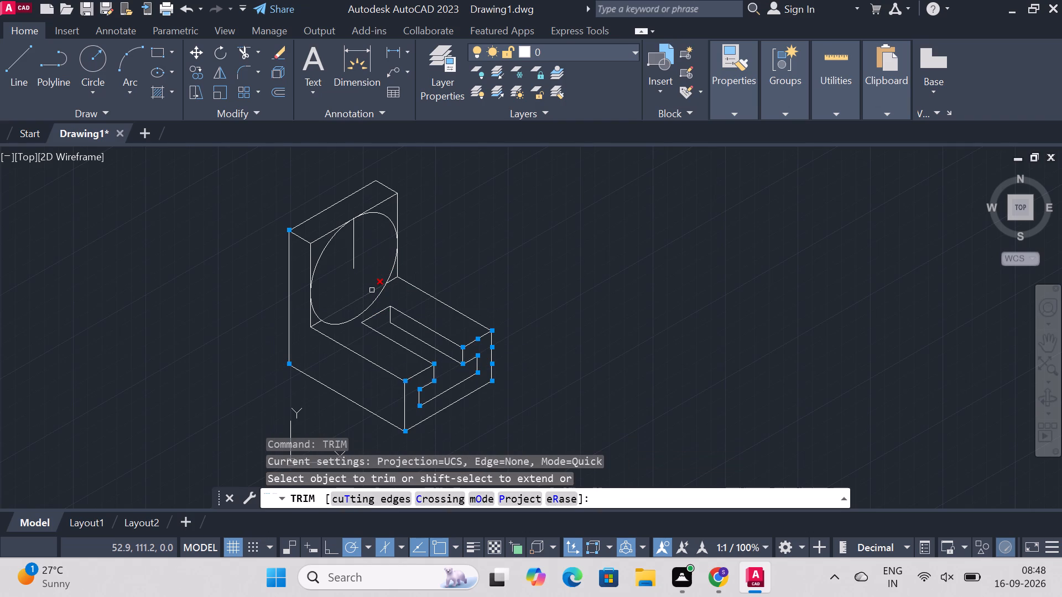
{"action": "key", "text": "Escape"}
Draw lines from the isocircle's centre to where it touches the upright face's far and near vertical edges.
{"action": "key", "text": "l"}
{"action": "key", "text": "Return"}
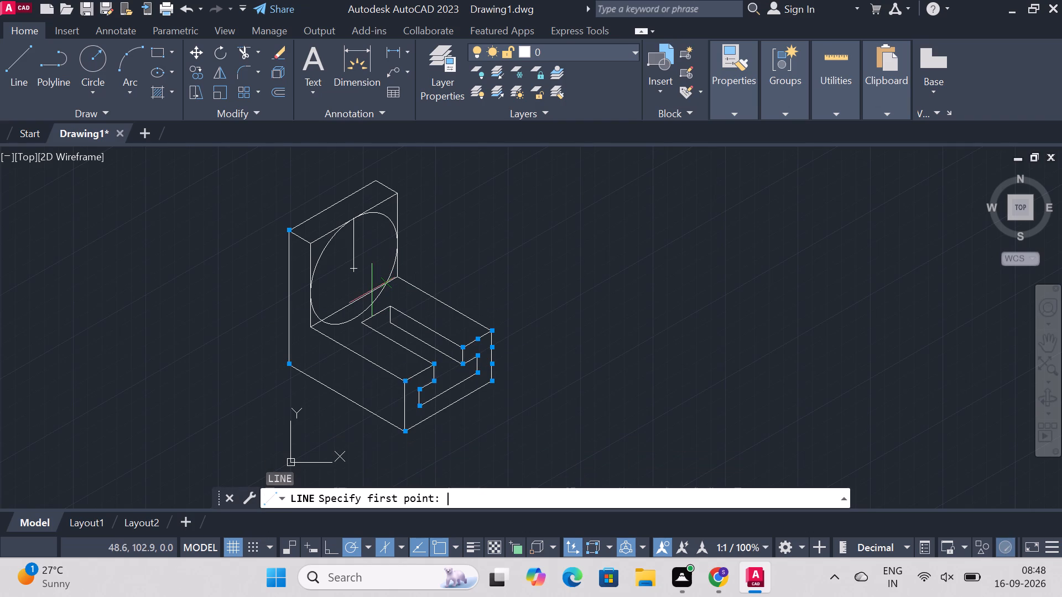
{"action": "left_click", "coordinate": [353, 266]}
{"action": "left_click", "coordinate": [399, 245]}
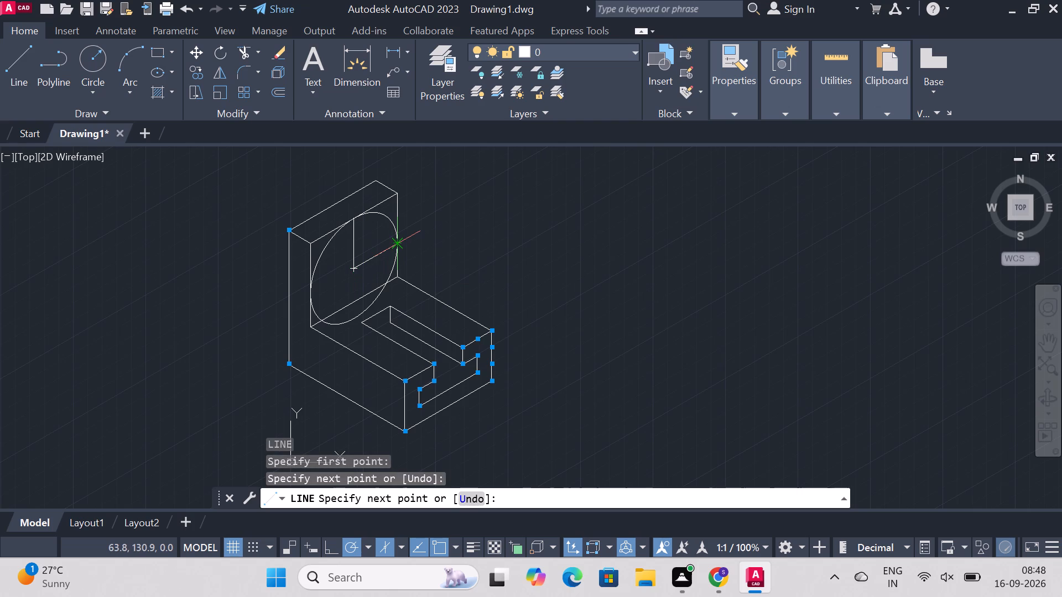
{"action": "key", "text": "Escape"}
{"action": "key", "text": "l"}
{"action": "key", "text": "Return"}
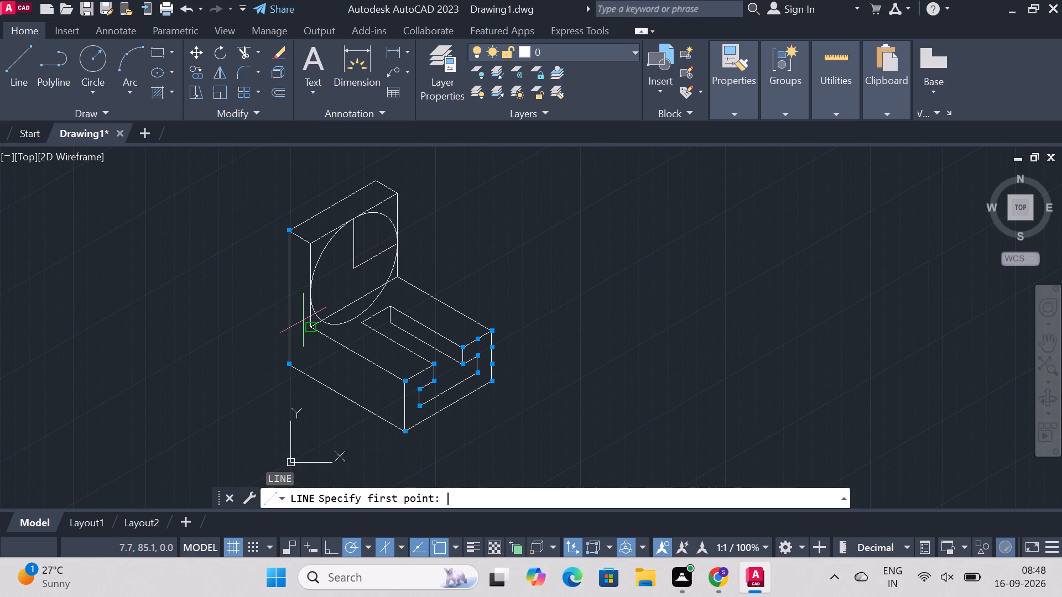
{"action": "left_click", "coordinate": [352, 266]}
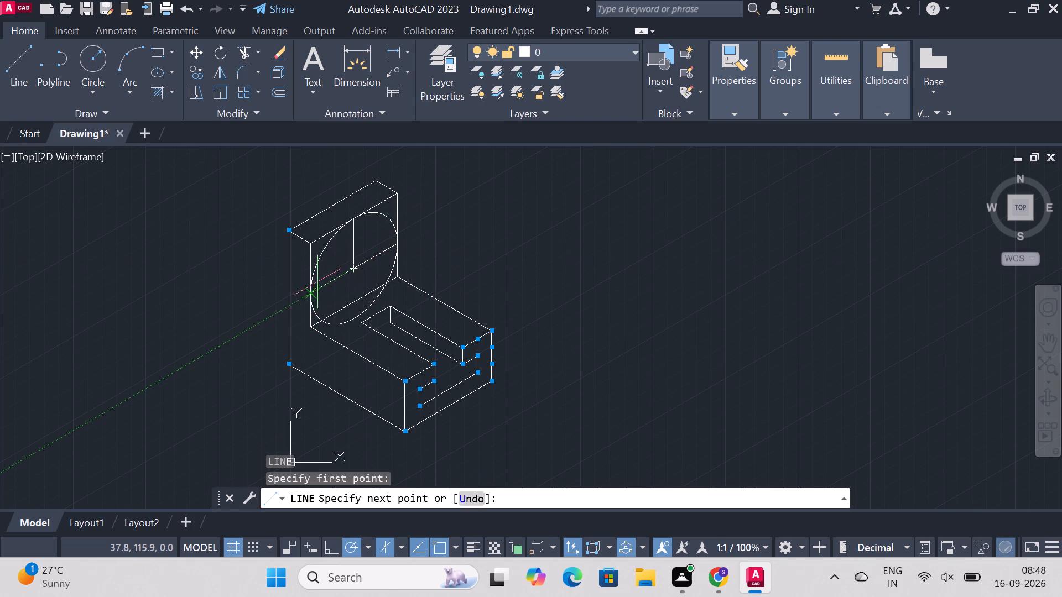
{"action": "left_click", "coordinate": [305, 294]}
{"action": "key", "text": "Escape"}
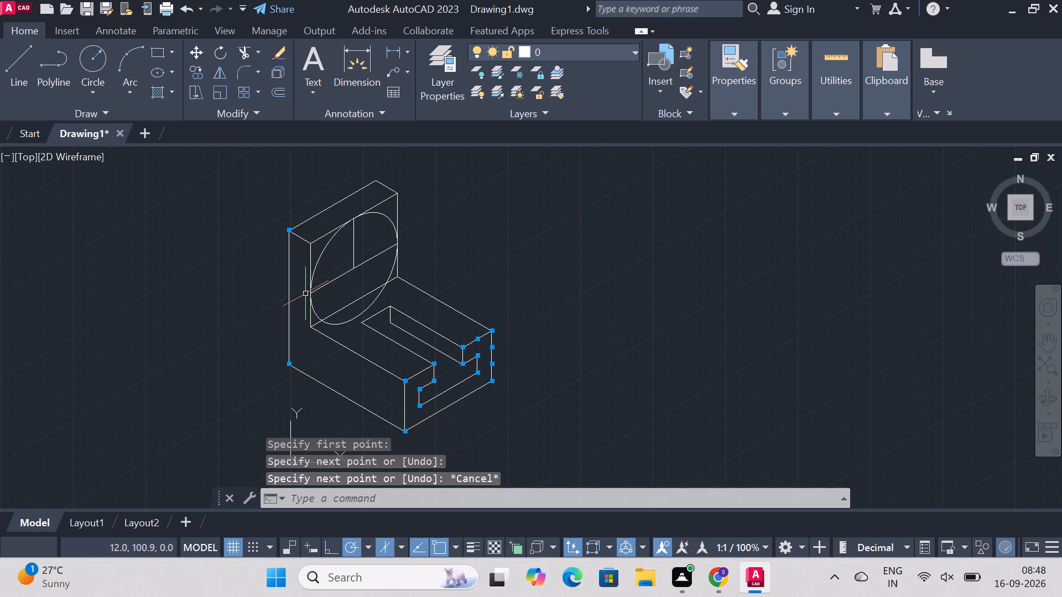
Trim off the lower half of the isocircle below the centre lines, leaving the upper arc on the upright face.
{"action": "type", "text": "trim"}
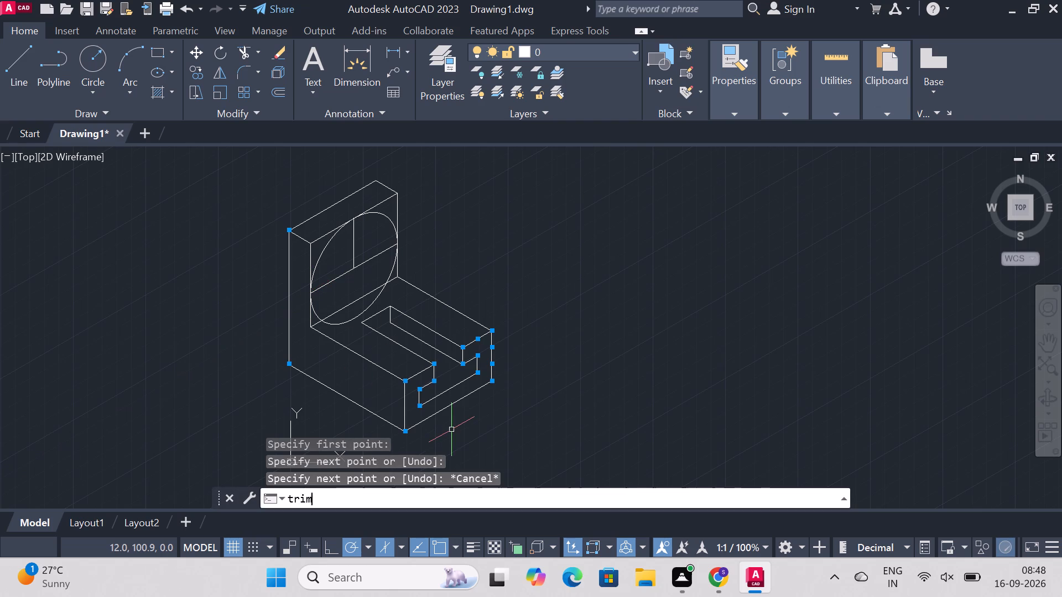
{"action": "key", "text": "Return"}
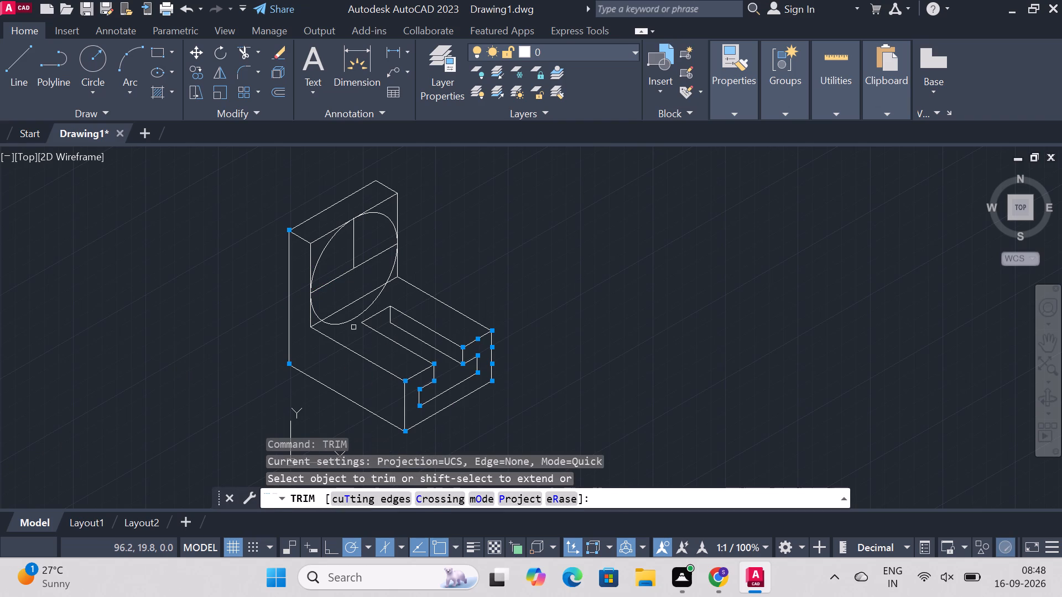
{"action": "left_click", "coordinate": [354, 321]}
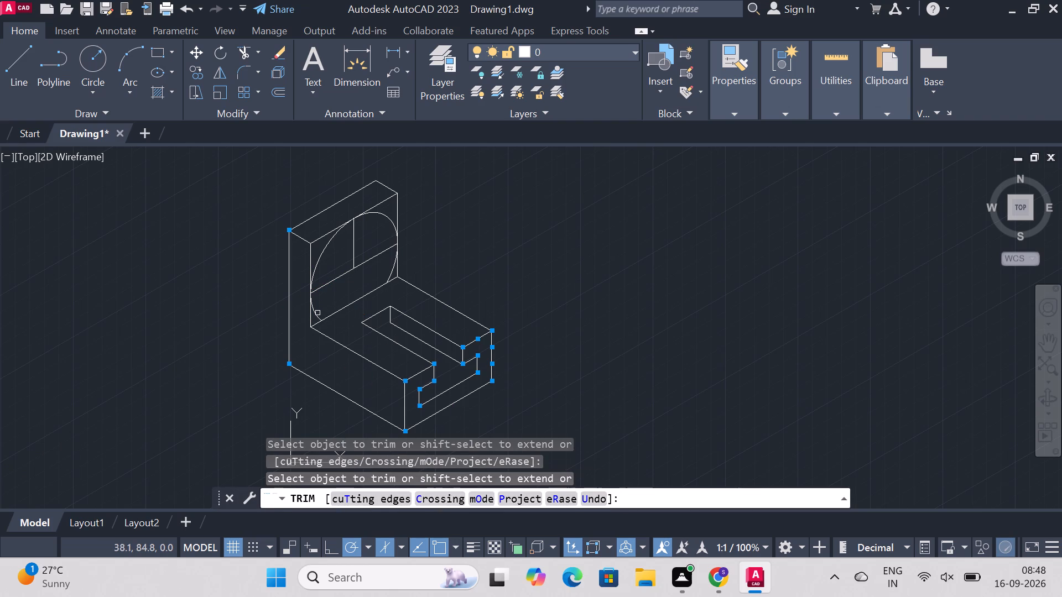
{"action": "left_click", "coordinate": [317, 313]}
{"action": "left_click", "coordinate": [391, 271]}
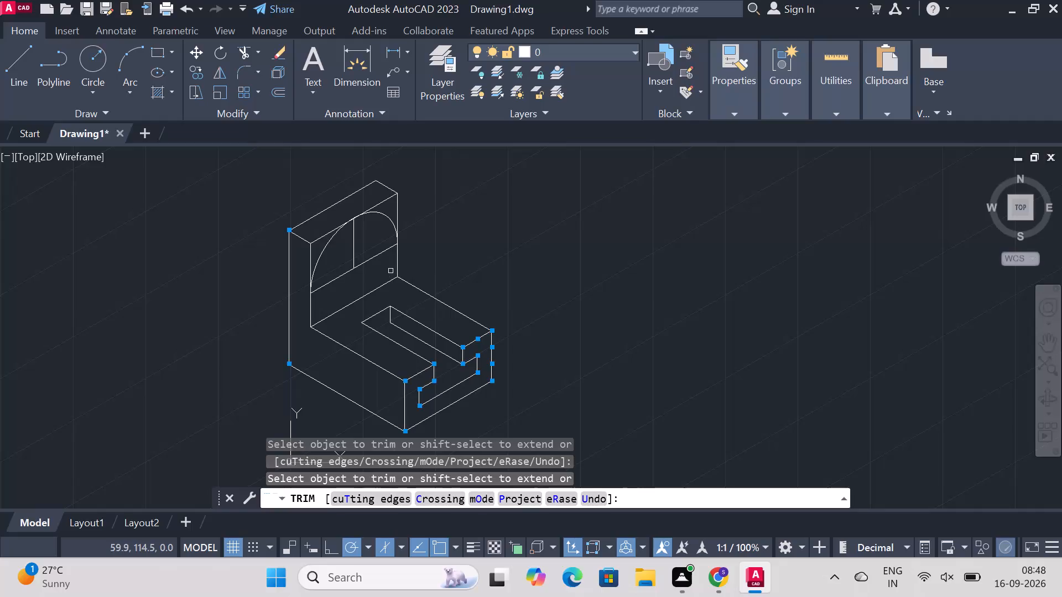
Trim the upright's front top and vertical edges outside the arc, along with both short top edges across its thickness.
{"action": "left_click", "coordinate": [387, 200]}
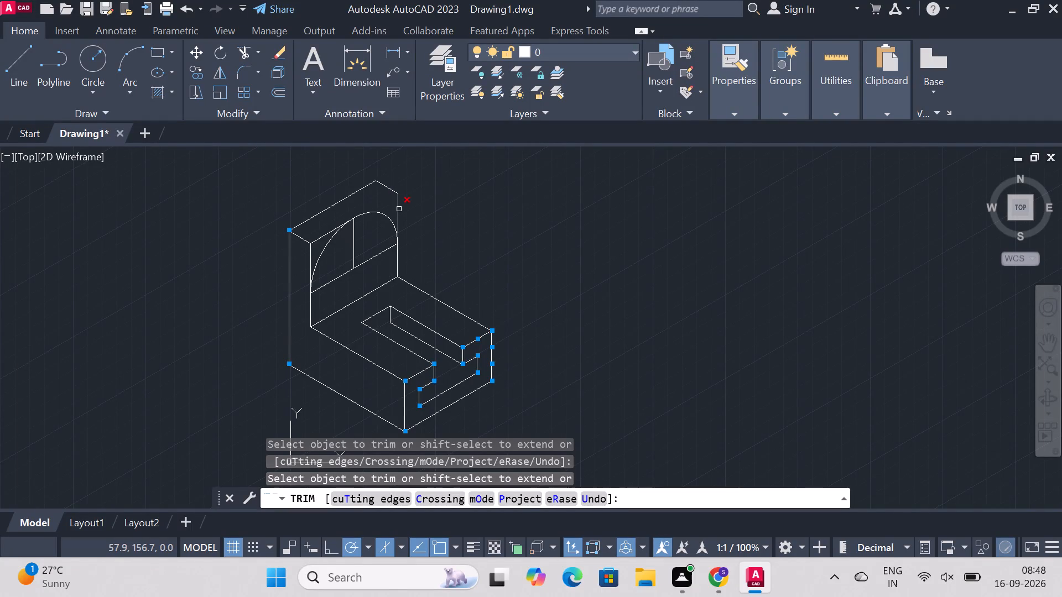
{"action": "left_click", "coordinate": [399, 208]}
{"action": "left_click", "coordinate": [324, 237]}
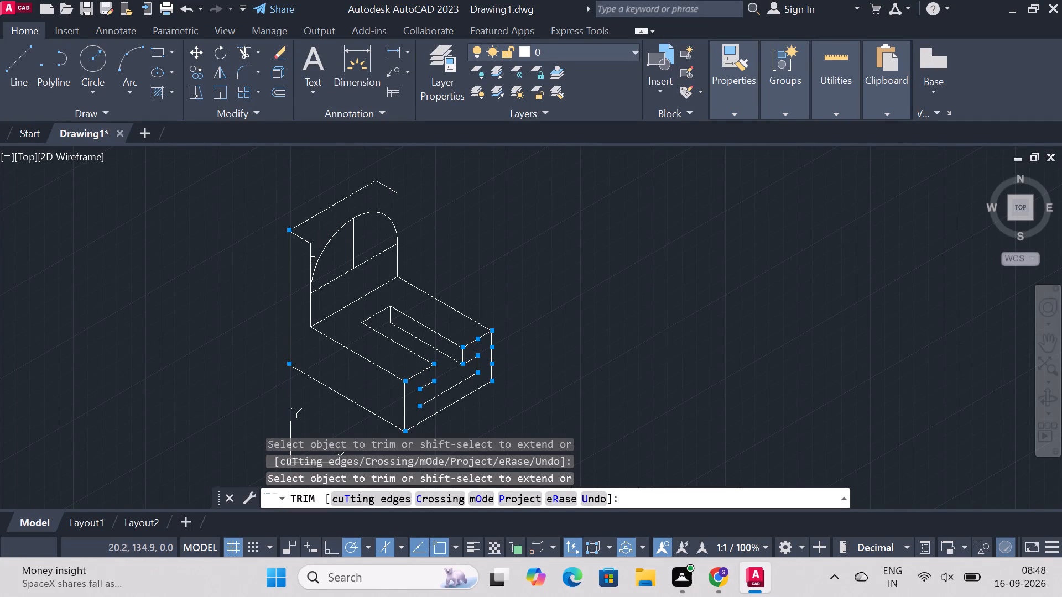
{"action": "left_click", "coordinate": [312, 261]}
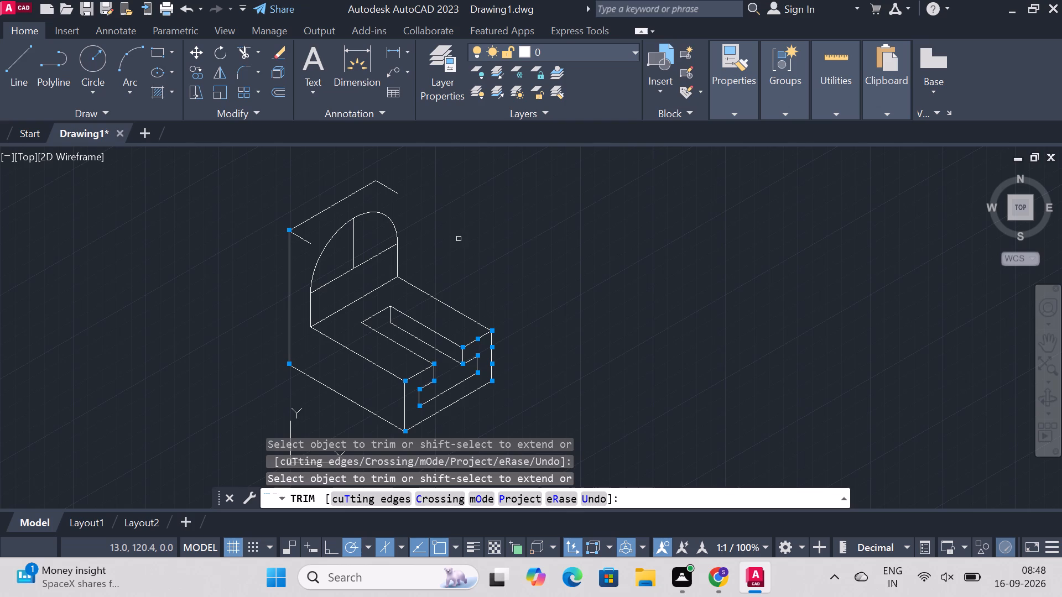
{"action": "left_click", "coordinate": [298, 238]}
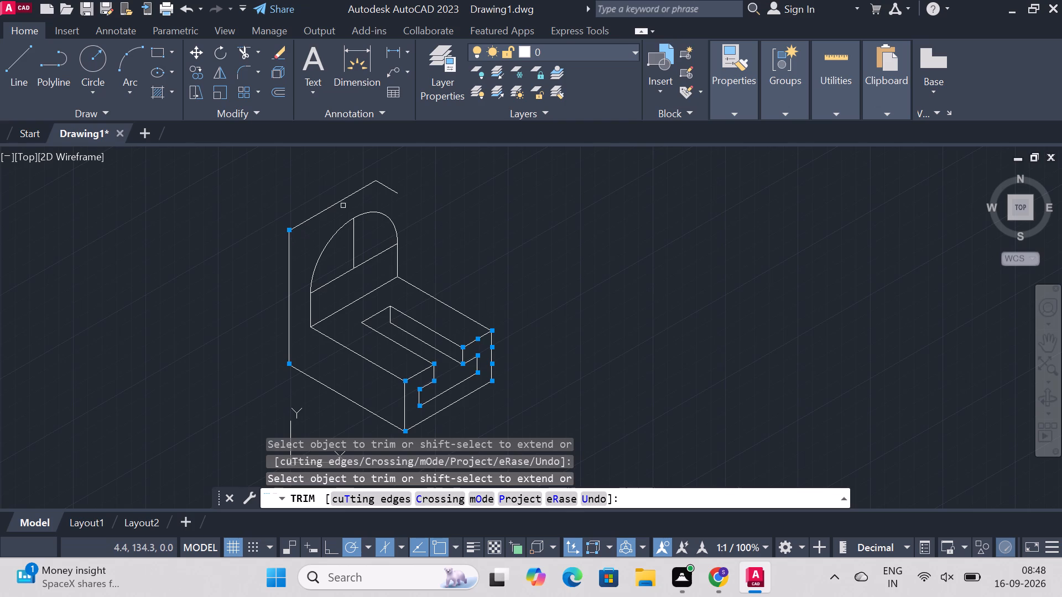
{"action": "left_click", "coordinate": [388, 188]}
{"action": "key", "text": "Escape"}
Copy the front arc 15 units back along the upright's thickness, using the arc's centre as base point.
{"action": "key", "text": "c"}
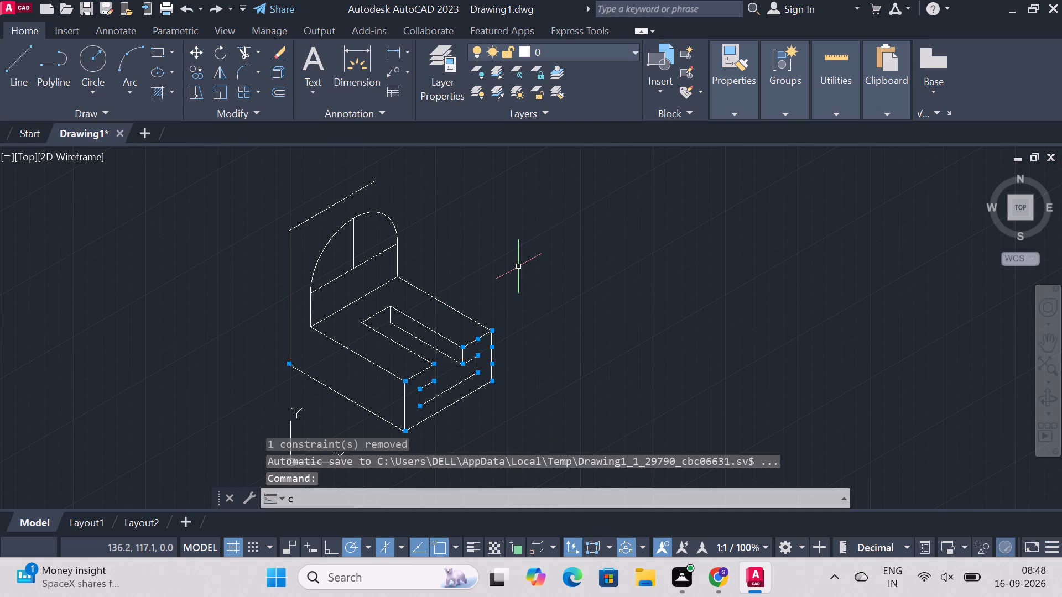
{"action": "type", "text": "op"}
{"action": "key", "text": "y"}
{"action": "key", "text": "Return"}
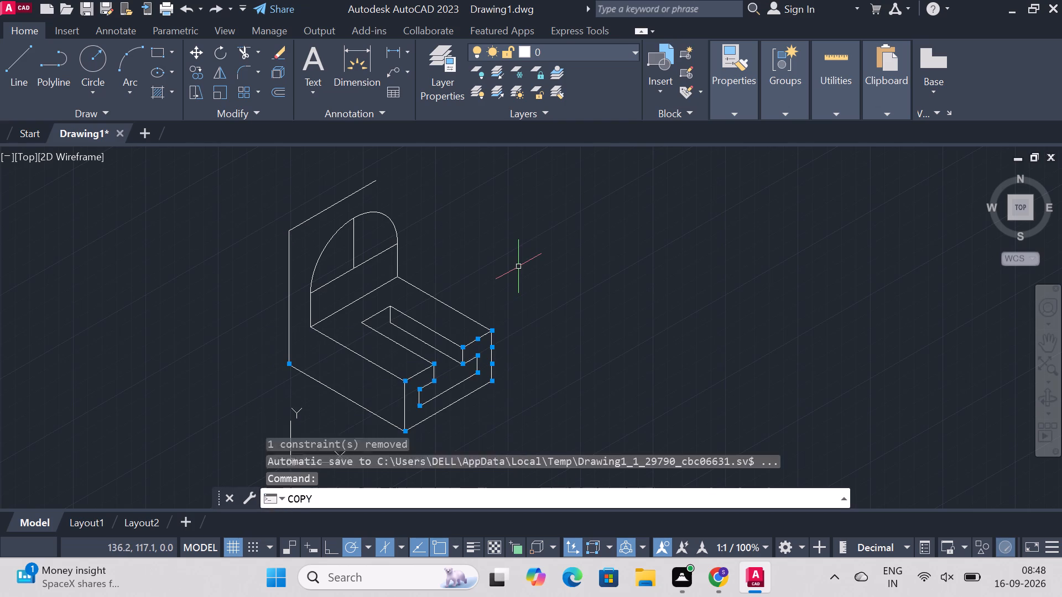
{"action": "left_click", "coordinate": [320, 260]}
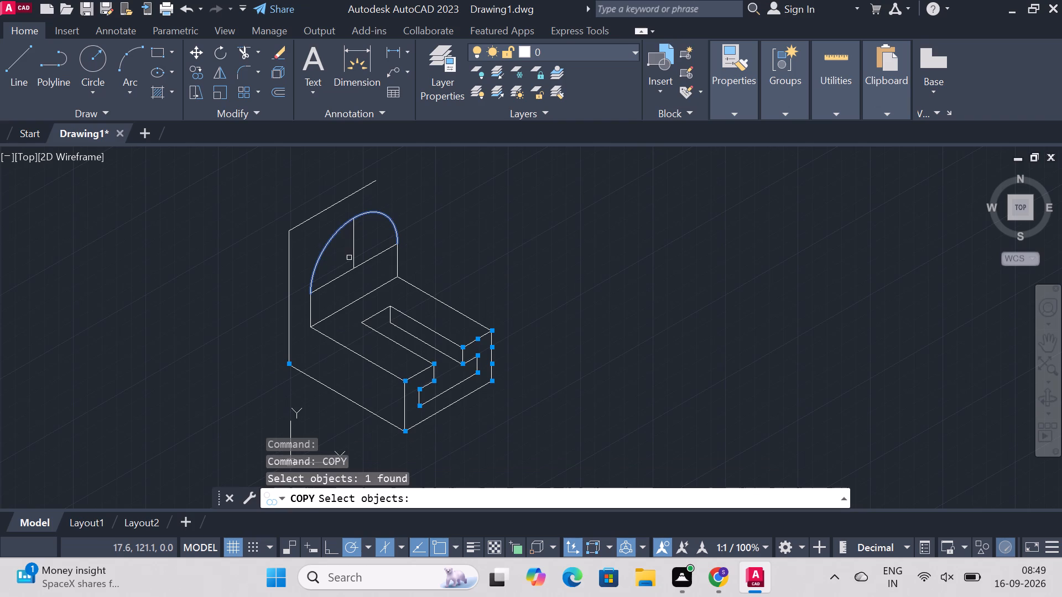
{"action": "key", "text": "Return"}
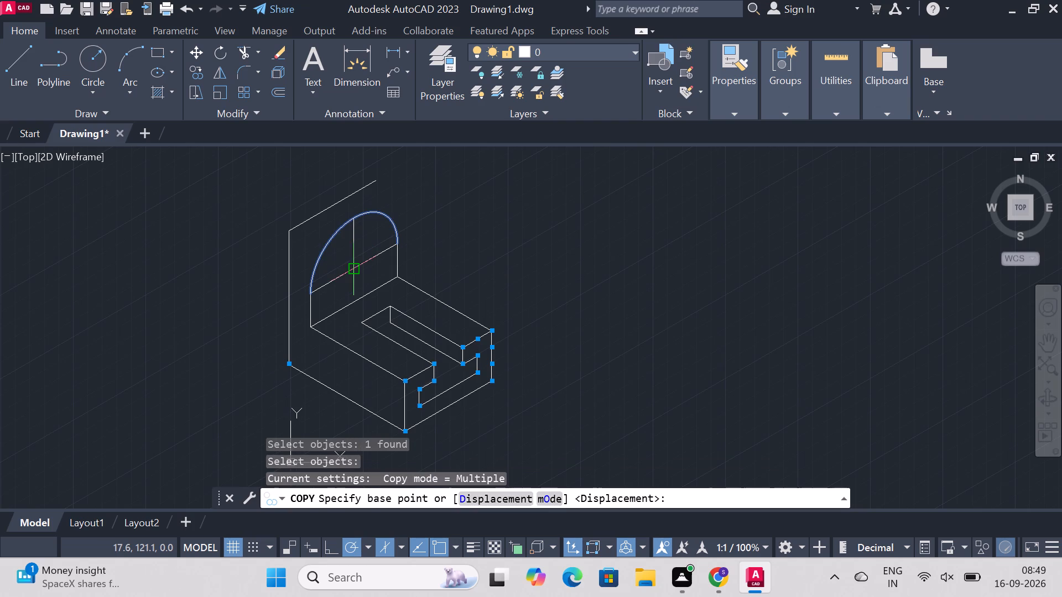
{"action": "left_click", "coordinate": [353, 265]}
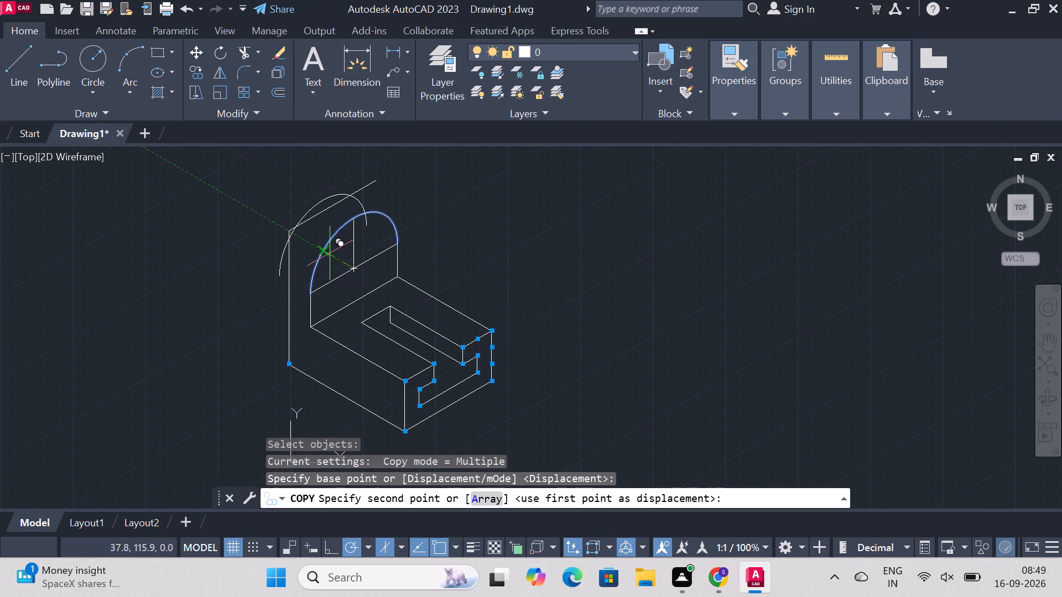
{"action": "type", "text": "15"}
{"action": "key", "text": "Return"}
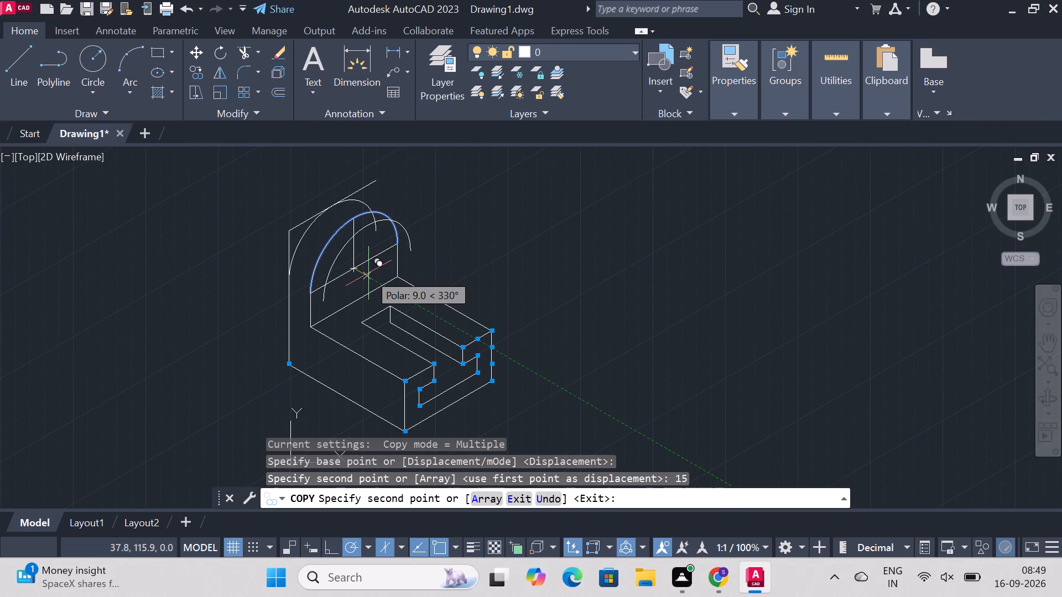
{"action": "key", "text": "Escape"}
Trim the rear face's vertical edge above the copied arc and the straight top edge outside that arc.
{"action": "key", "text": "t"}
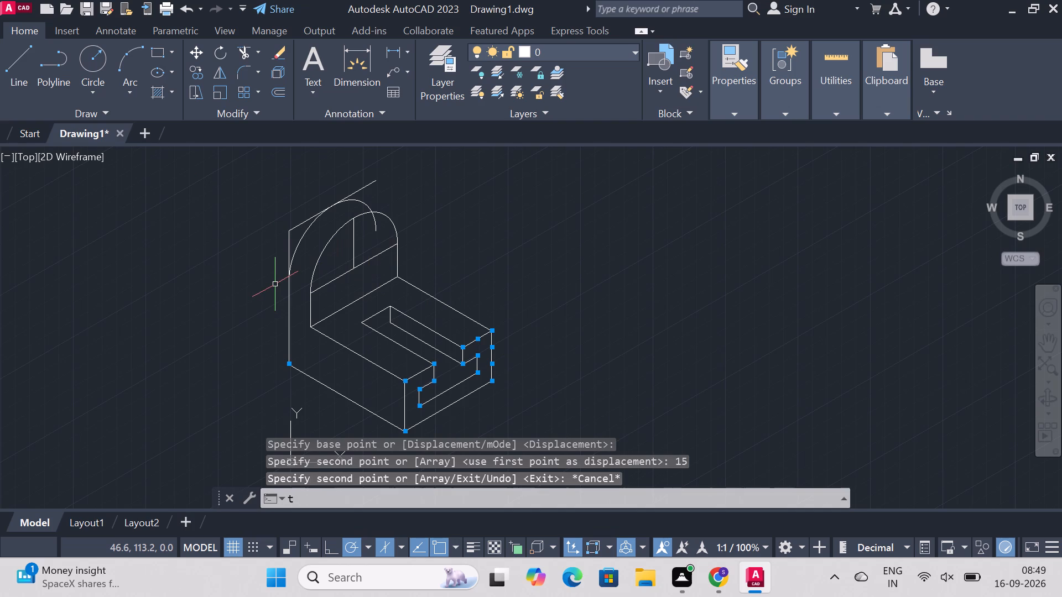
{"action": "key", "text": "r"}
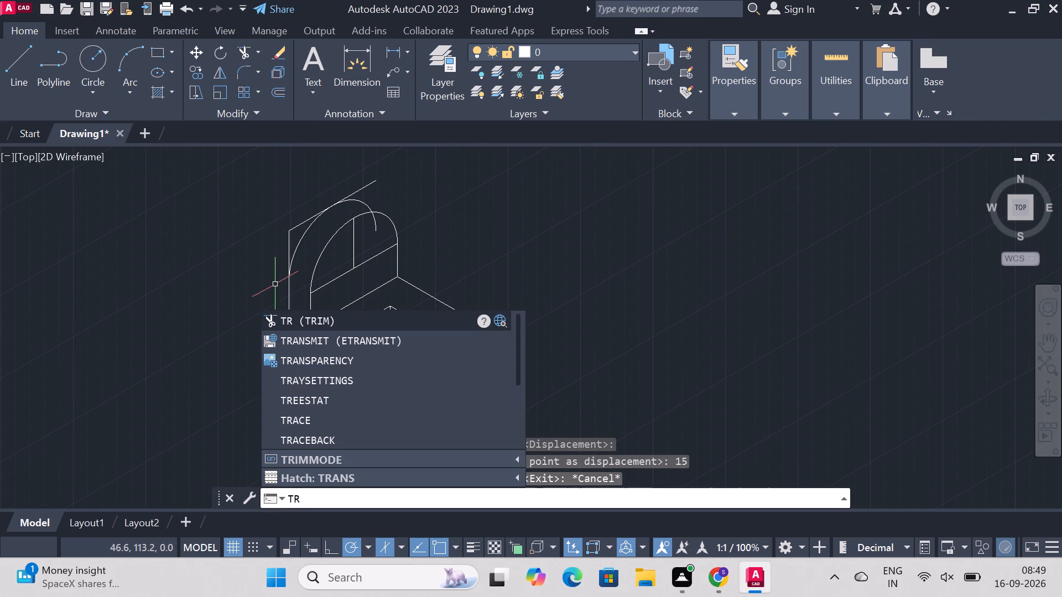
{"action": "type", "text": "im"}
{"action": "key", "text": "Return"}
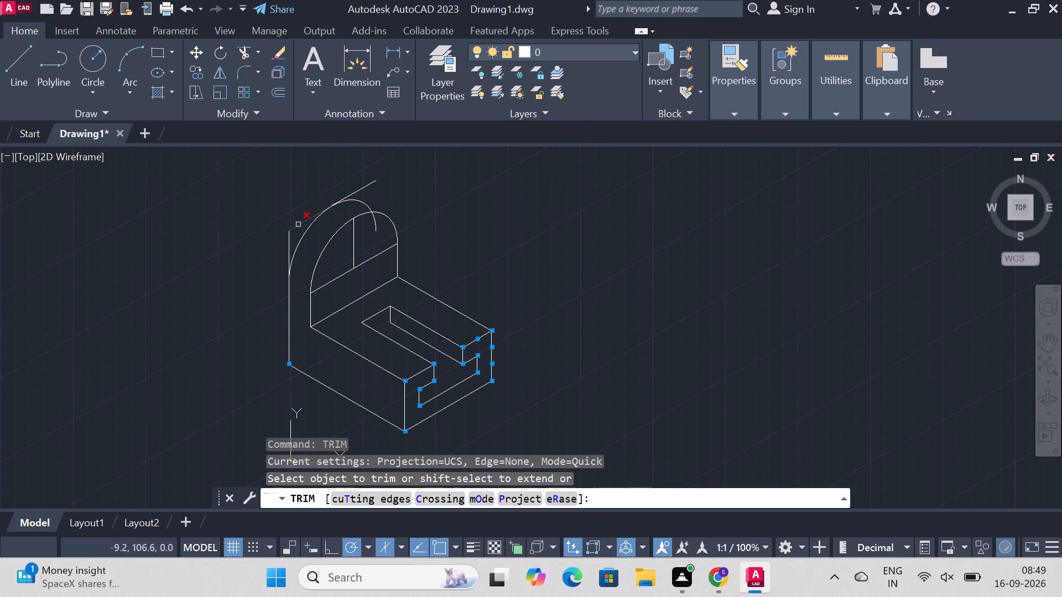
{"action": "left_click", "coordinate": [299, 225]}
{"action": "left_click", "coordinate": [289, 242]}
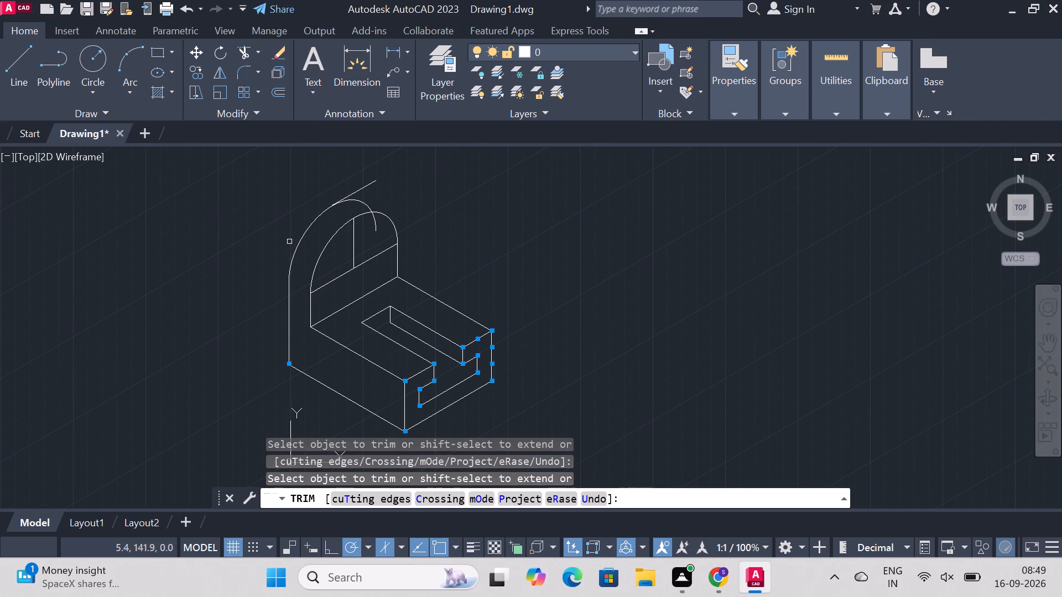
{"action": "left_click", "coordinate": [358, 191]}
{"action": "key", "text": "Escape"}
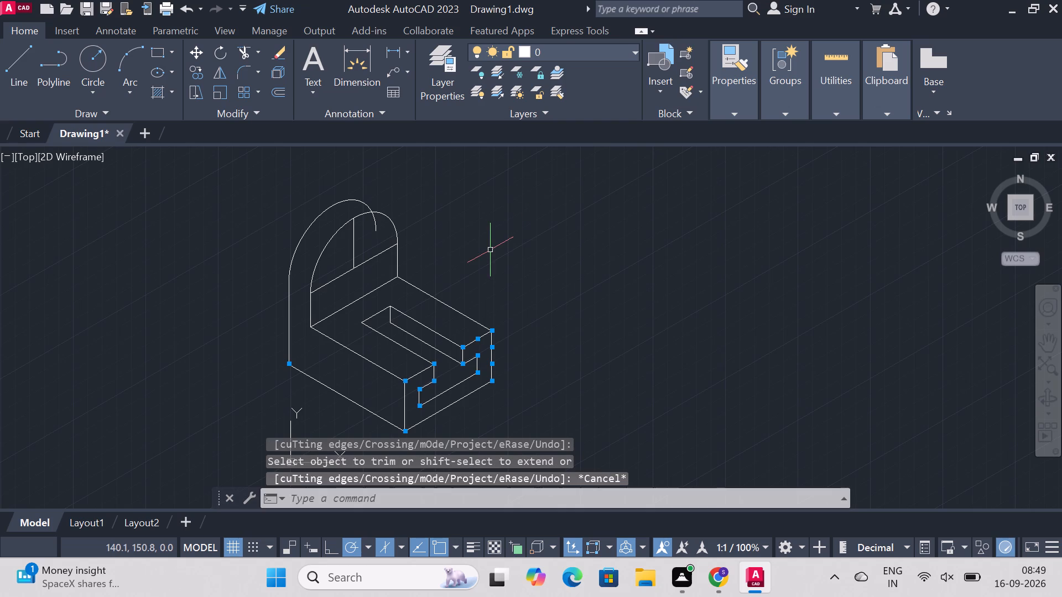
Trim the hidden end of the rear arc where it passes behind the front arc.
{"action": "type", "text": "trim"}
{"action": "key", "text": "Return"}
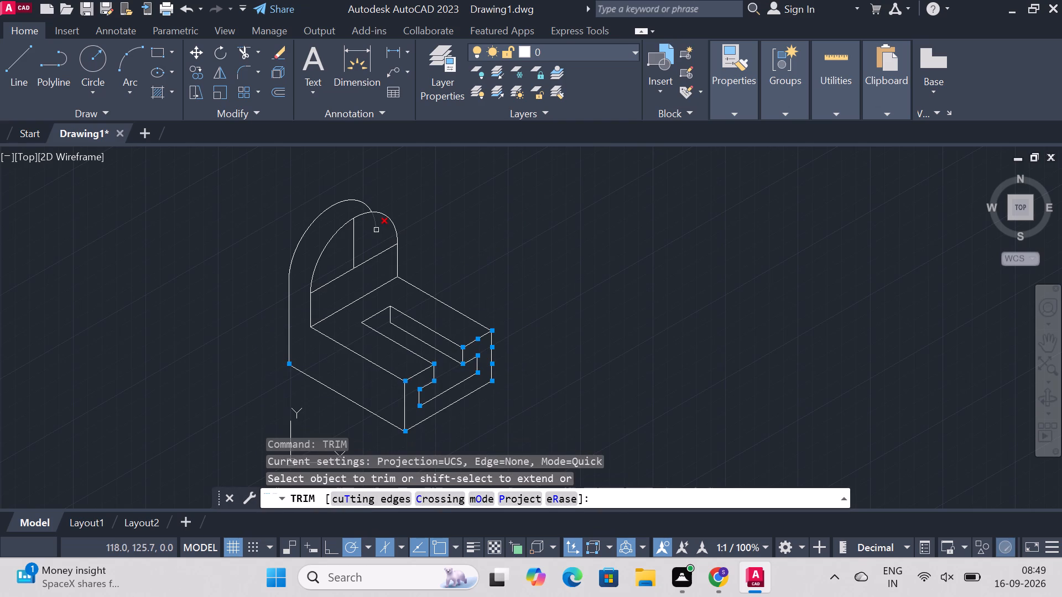
{"action": "left_click", "coordinate": [376, 230]}
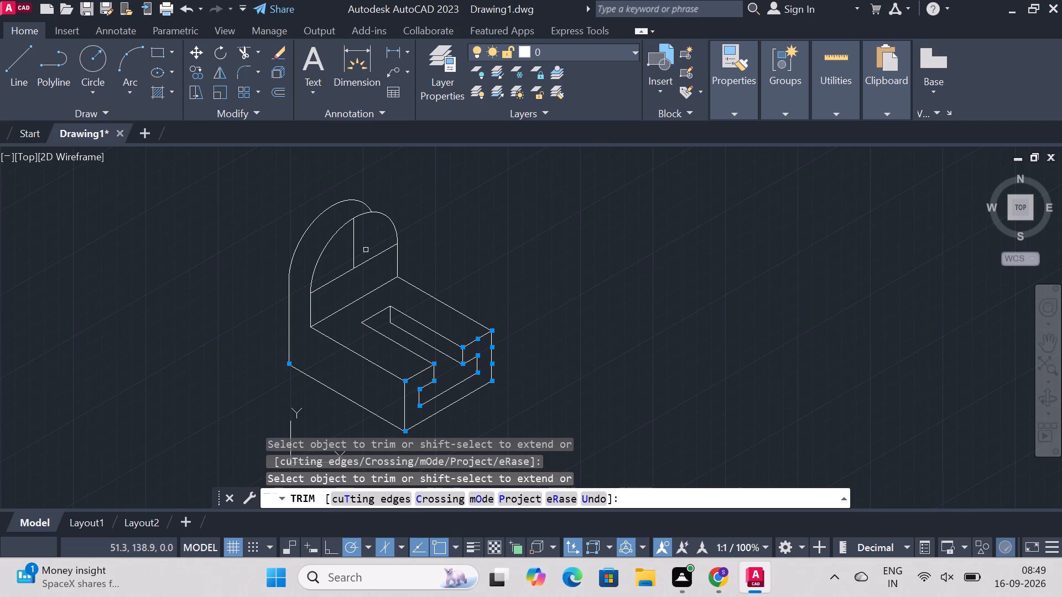
{"action": "key", "text": "Escape"}
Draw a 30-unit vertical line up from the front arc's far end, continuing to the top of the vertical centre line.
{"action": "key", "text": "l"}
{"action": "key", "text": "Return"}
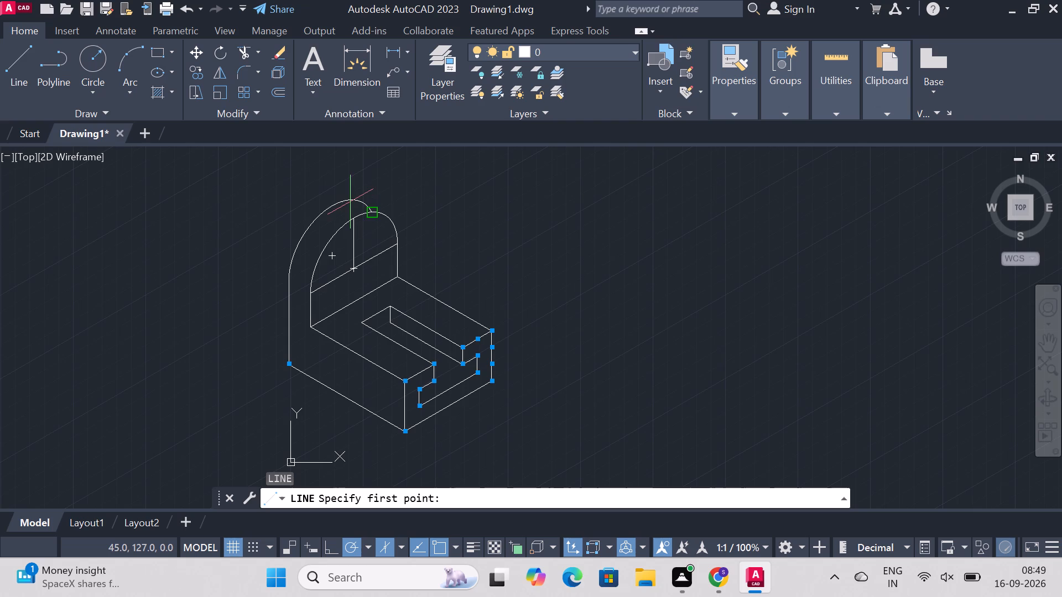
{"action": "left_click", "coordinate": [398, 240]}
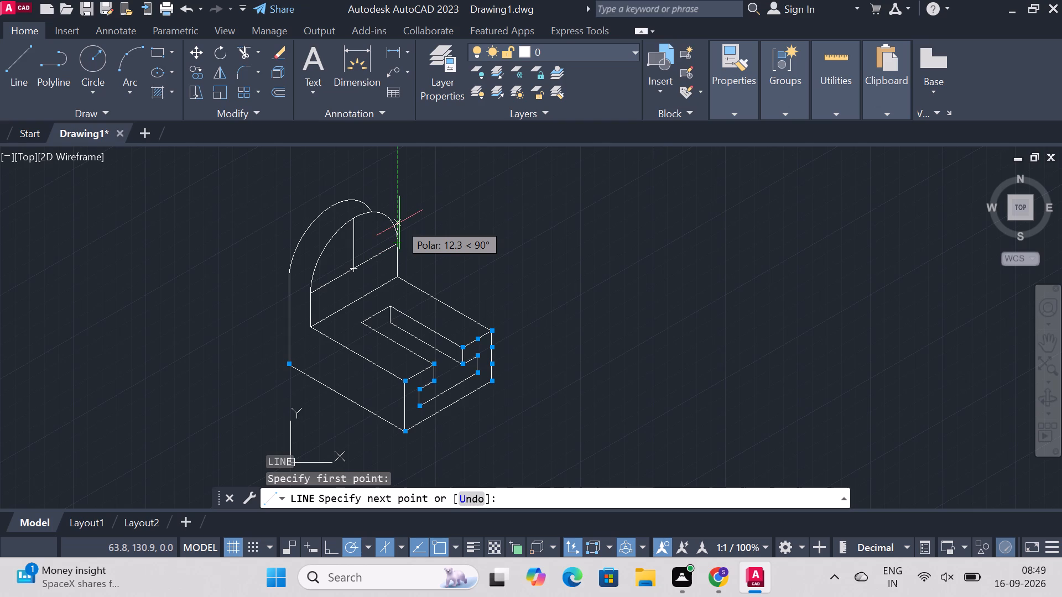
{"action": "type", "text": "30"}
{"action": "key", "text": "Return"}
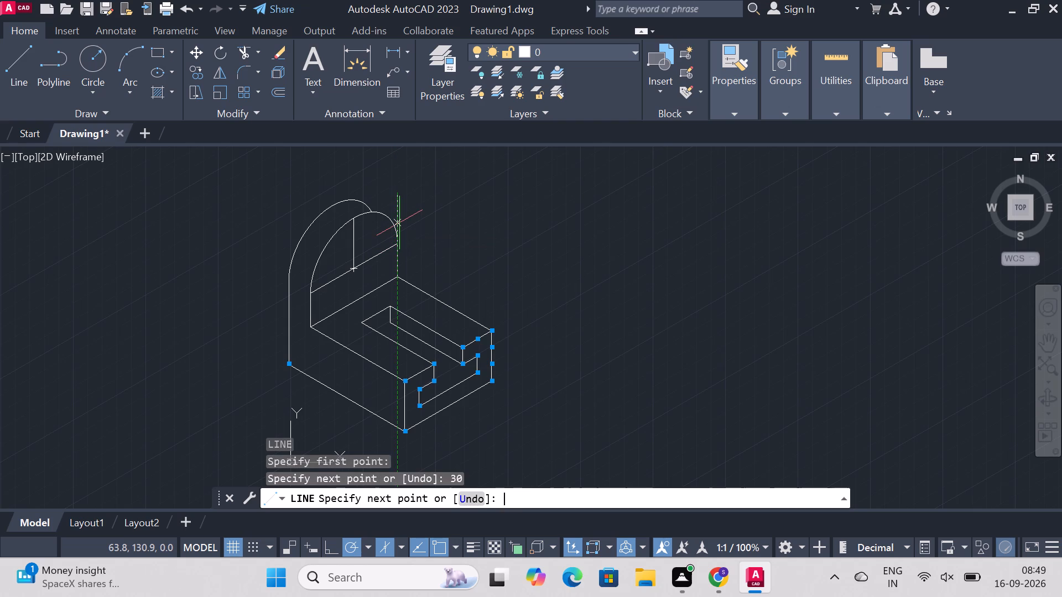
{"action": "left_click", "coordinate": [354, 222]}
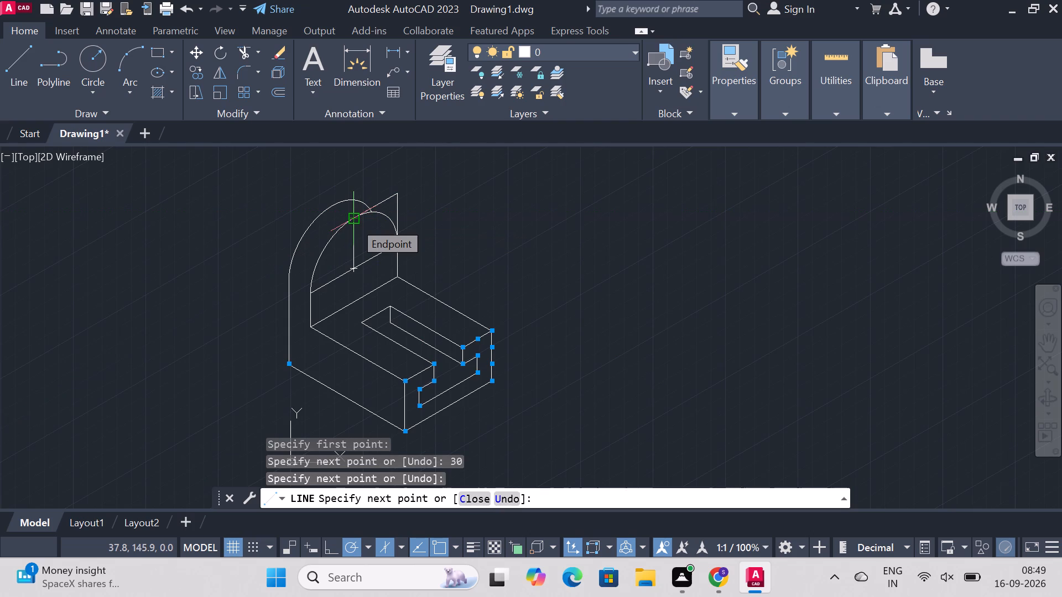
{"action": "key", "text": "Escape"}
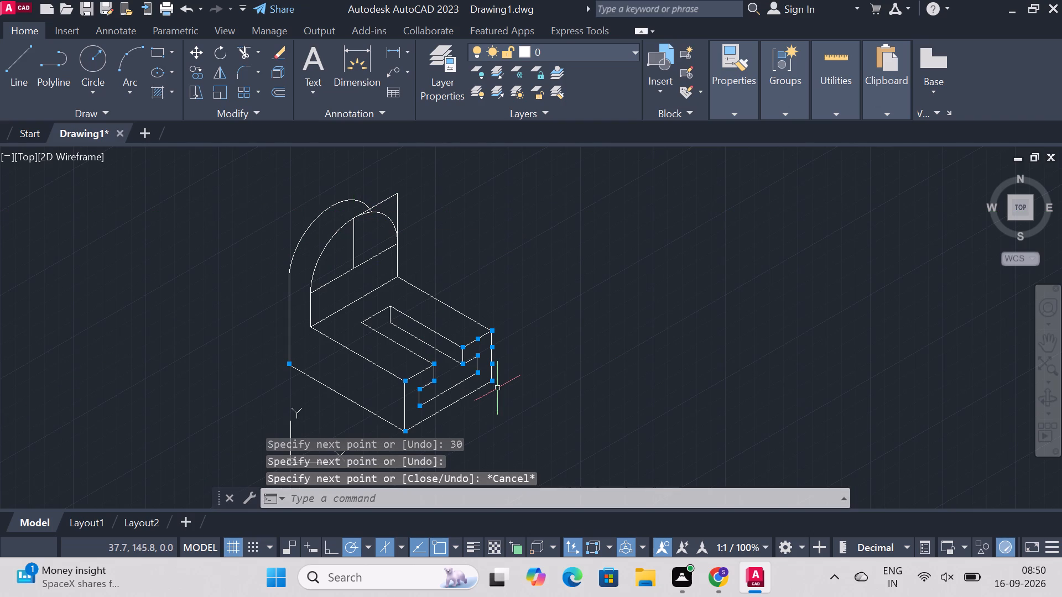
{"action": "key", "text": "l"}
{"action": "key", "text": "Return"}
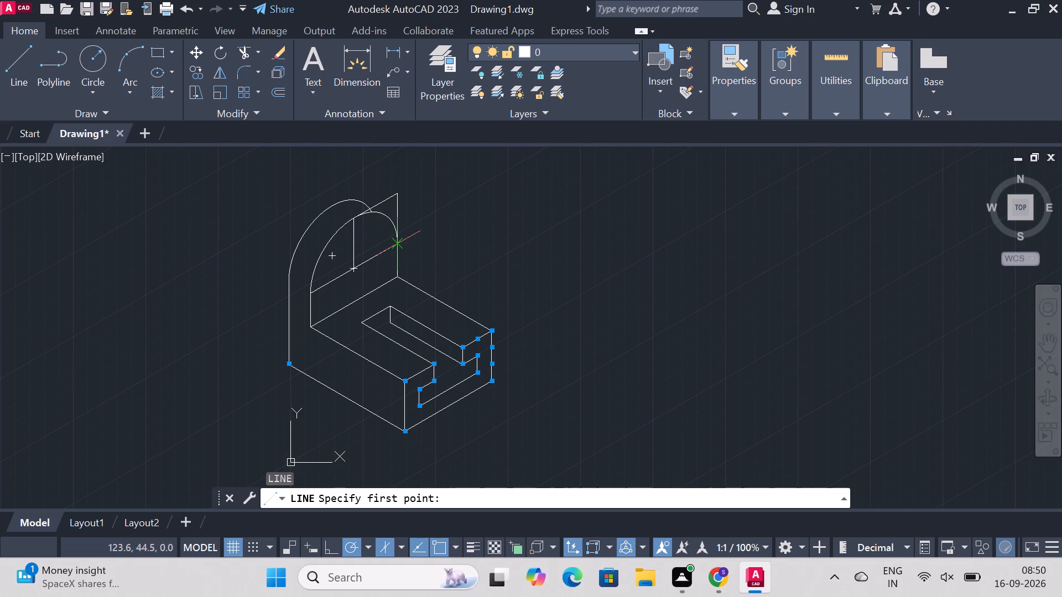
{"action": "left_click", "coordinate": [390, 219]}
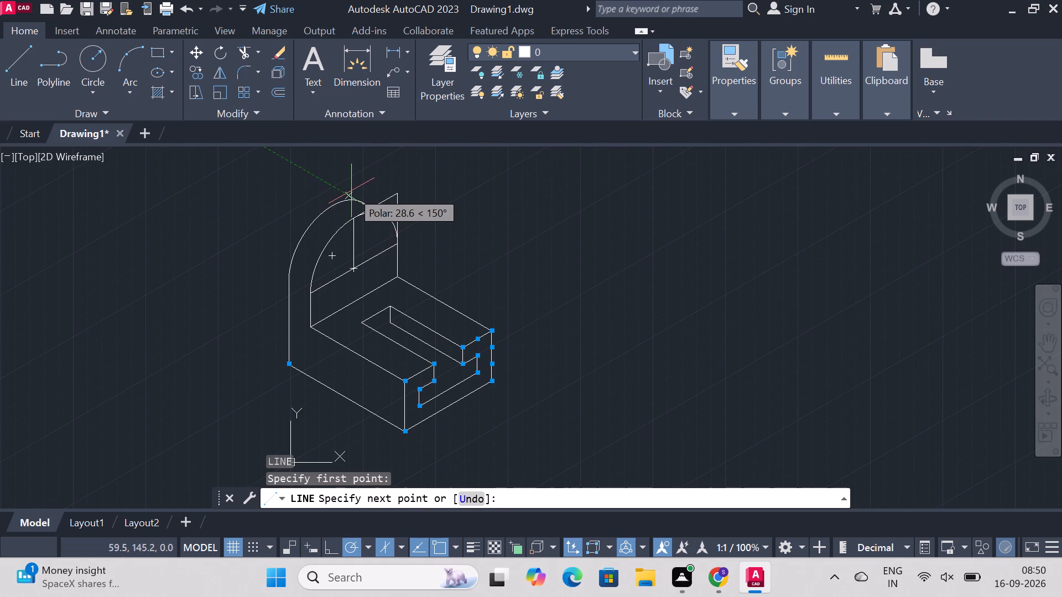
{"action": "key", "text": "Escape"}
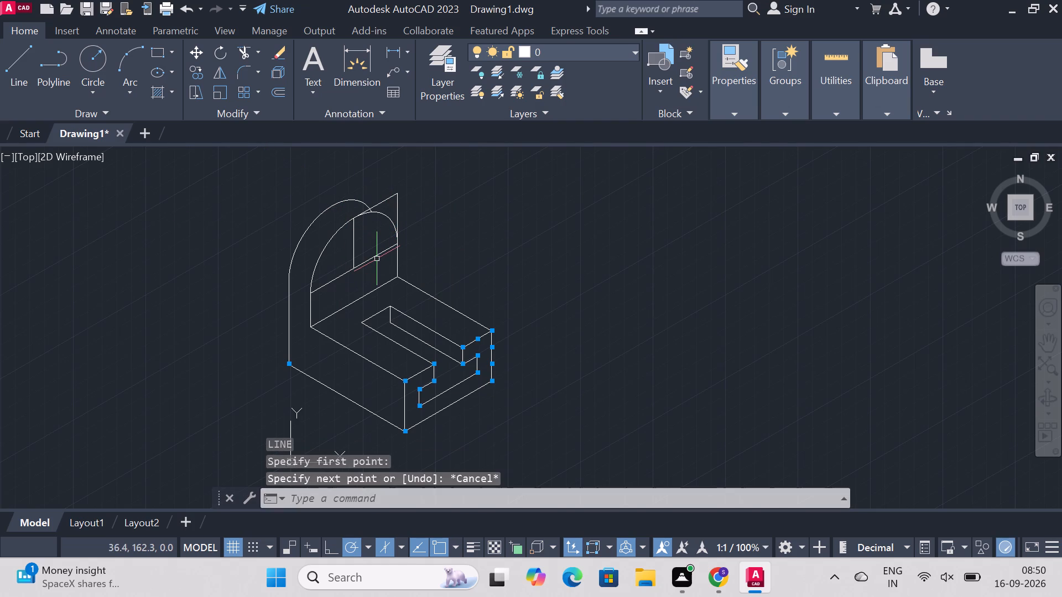
Draw a slanted line from the front arc's centre up to the arc's far upper part.
{"action": "key", "text": "l"}
{"action": "key", "text": "Return"}
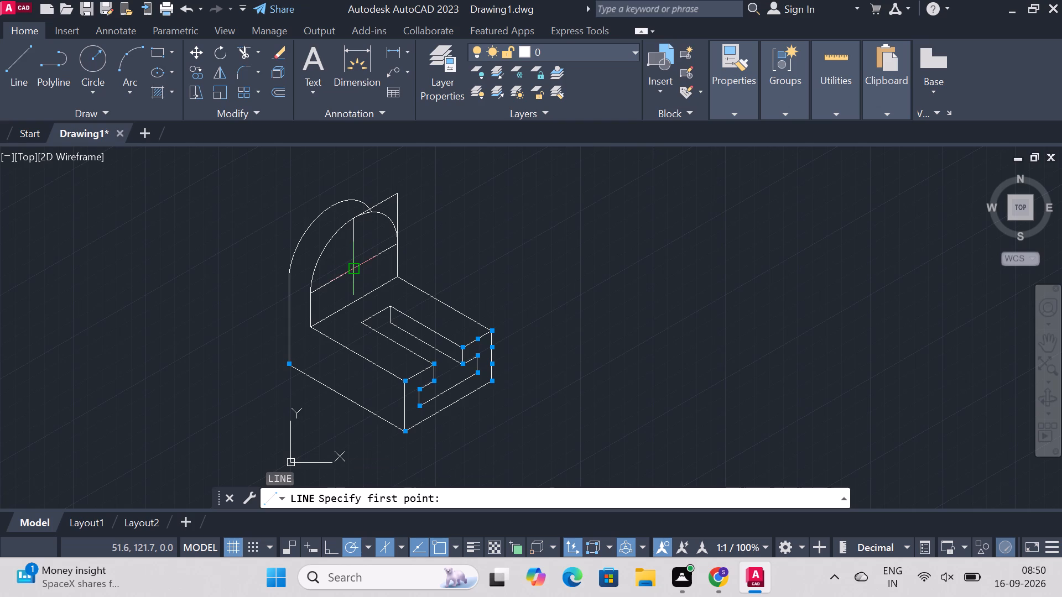
{"action": "left_click", "coordinate": [355, 269]}
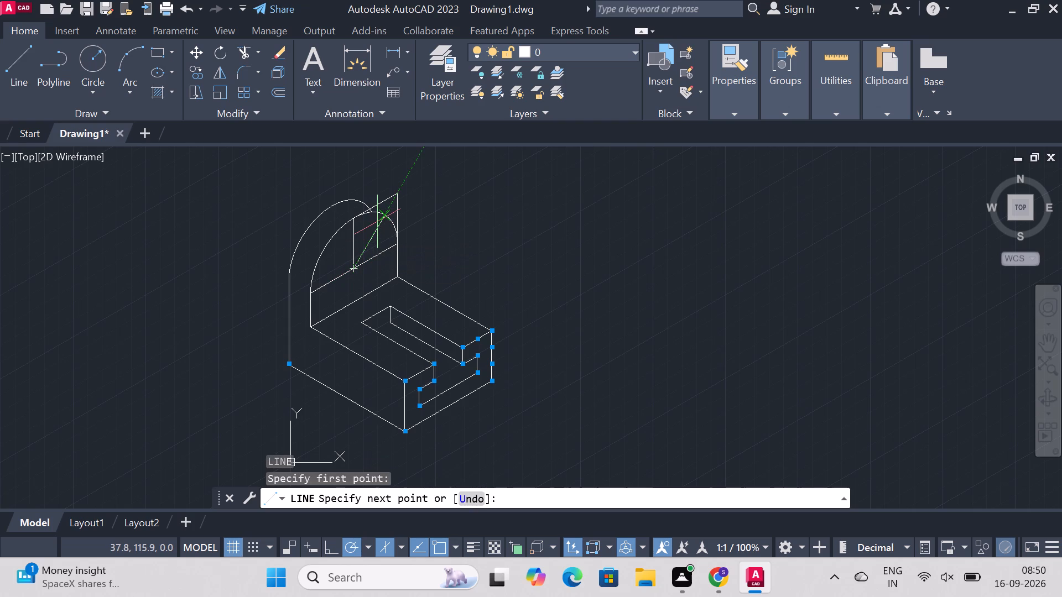
{"action": "left_click", "coordinate": [378, 221]}
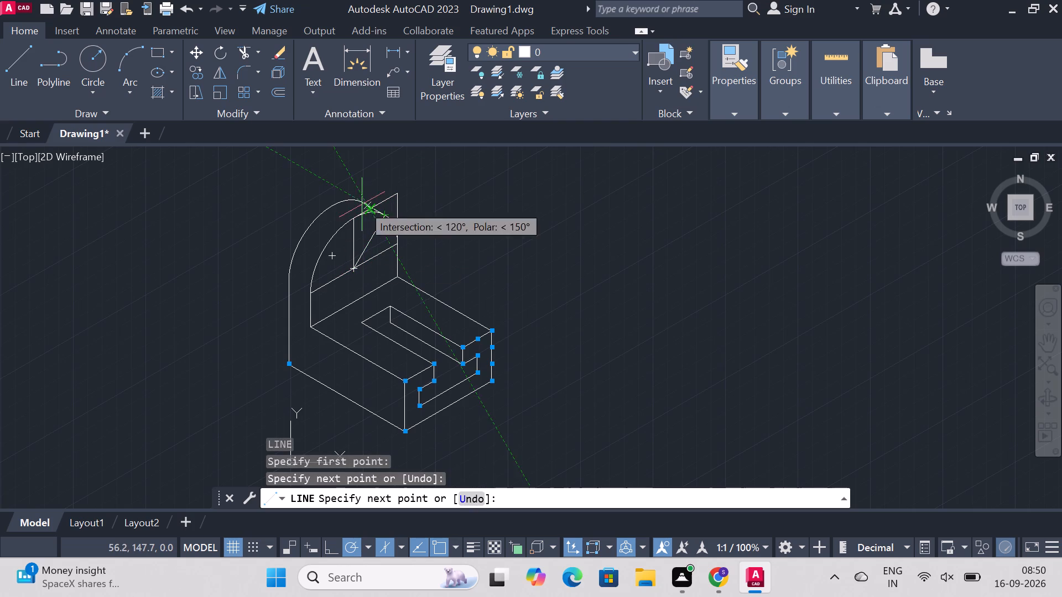
{"action": "key", "text": "Escape"}
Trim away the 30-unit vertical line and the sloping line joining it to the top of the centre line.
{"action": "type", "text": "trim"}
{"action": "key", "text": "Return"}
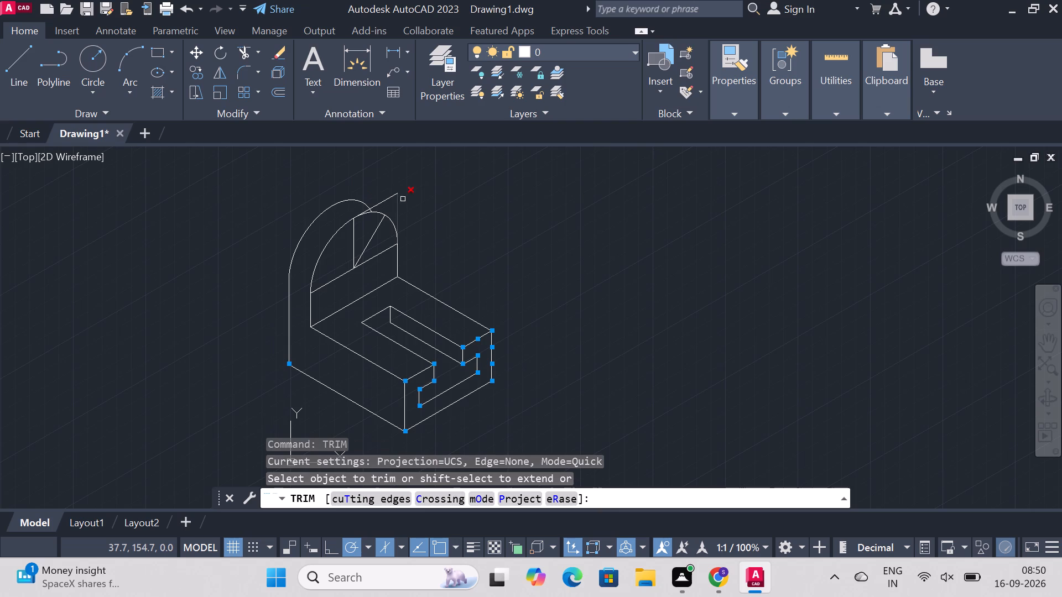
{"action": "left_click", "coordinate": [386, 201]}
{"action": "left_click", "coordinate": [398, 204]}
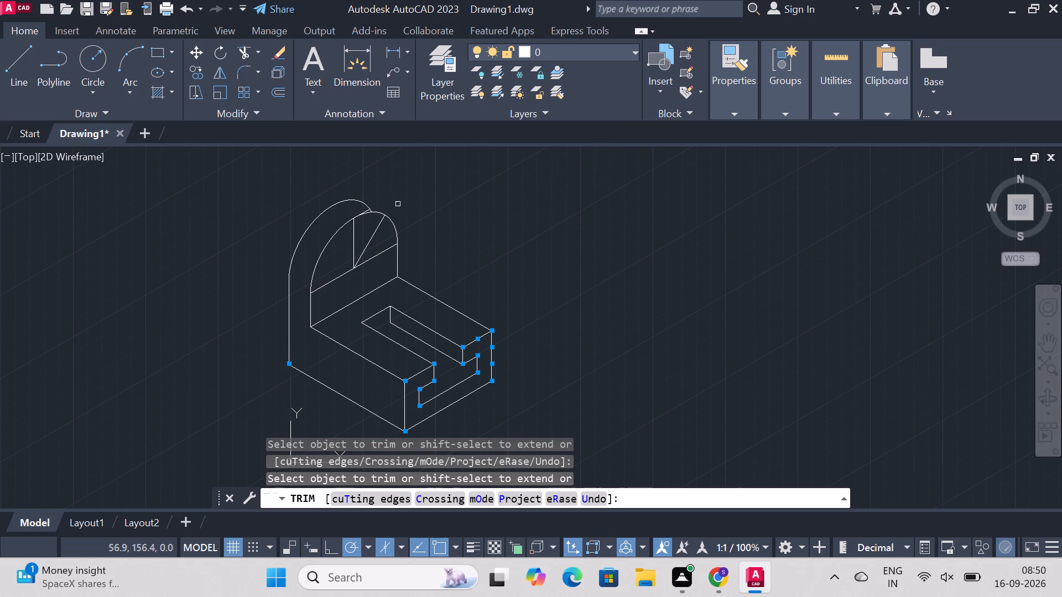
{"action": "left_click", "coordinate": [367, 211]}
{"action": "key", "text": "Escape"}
Draw an edge line joining the far end of the slanted line on the front arc to the rear arc's crown.
{"action": "key", "text": "l"}
{"action": "key", "text": "Return"}
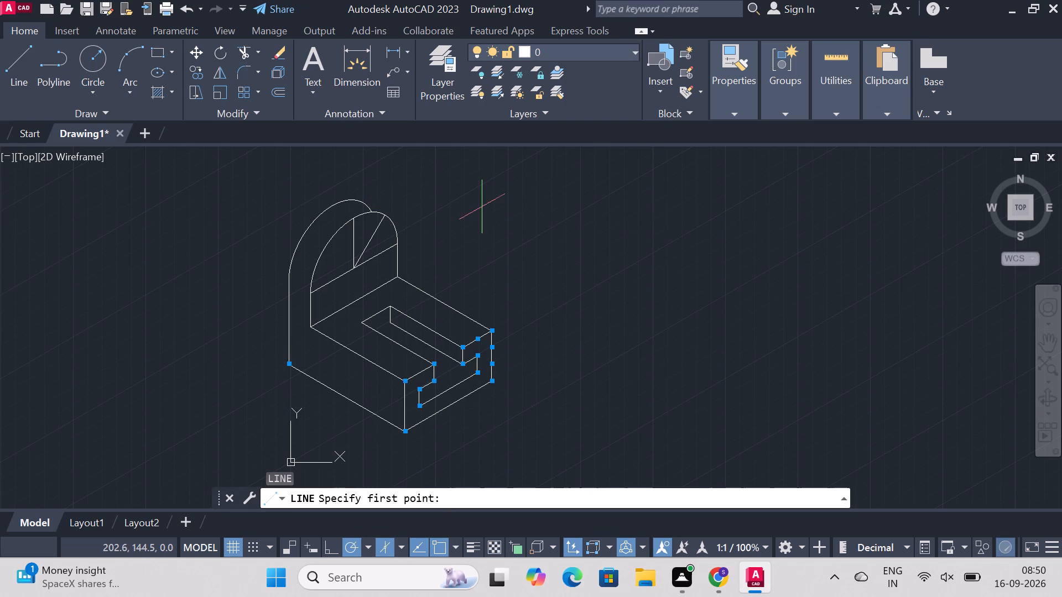
{"action": "left_click", "coordinate": [385, 217]}
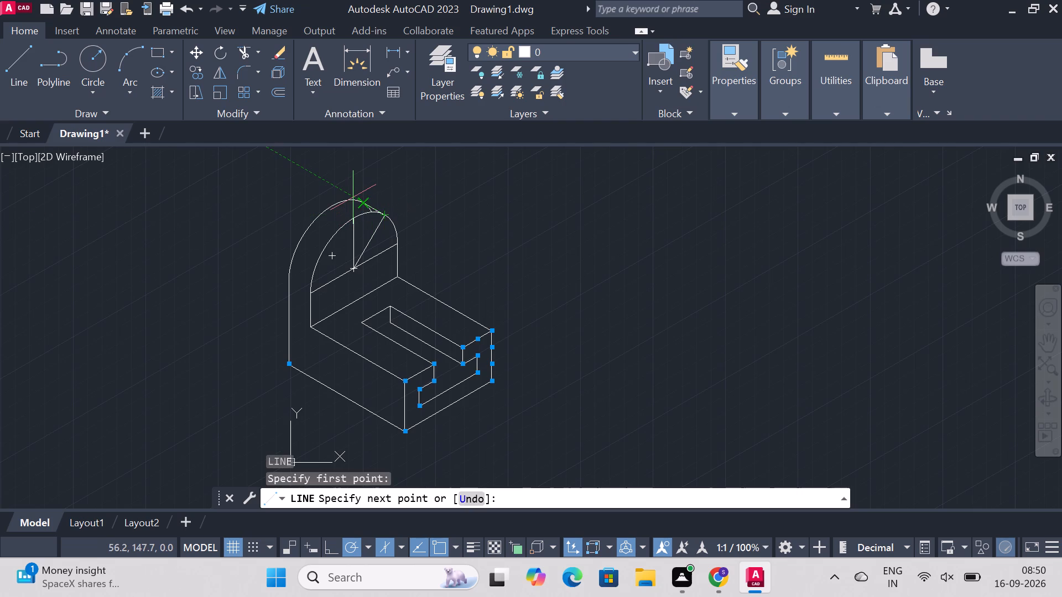
{"action": "left_click", "coordinate": [353, 197]}
{"action": "key", "text": "Escape"}
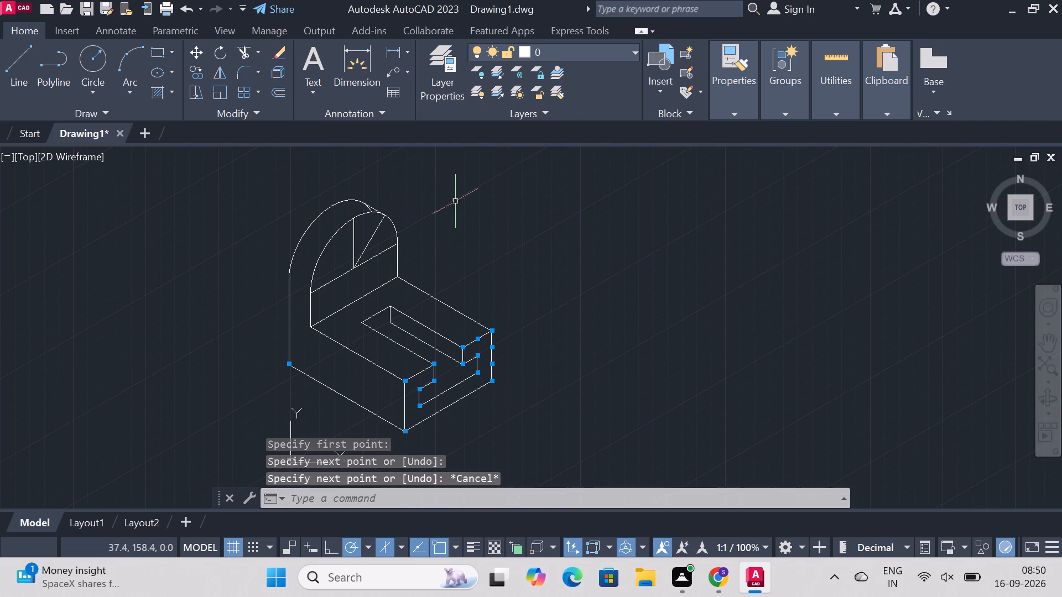
Trim the leftover end of the rear arc beyond the new edge line and remove the slanted line inside the front arc.
{"action": "type", "text": "trim"}
{"action": "key", "text": "Return"}
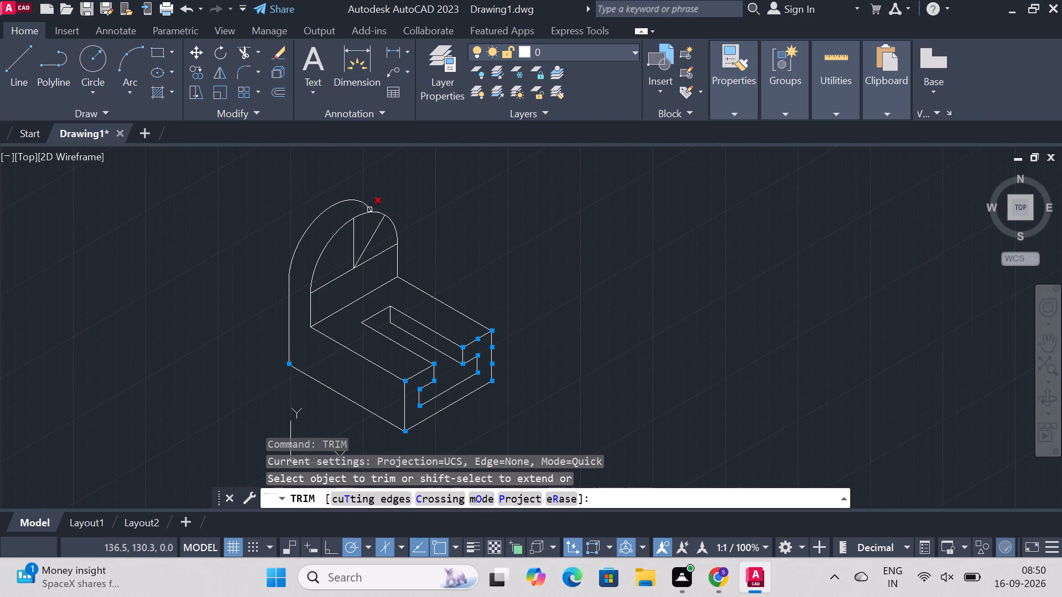
{"action": "left_click", "coordinate": [368, 210]}
{"action": "left_click", "coordinate": [378, 229]}
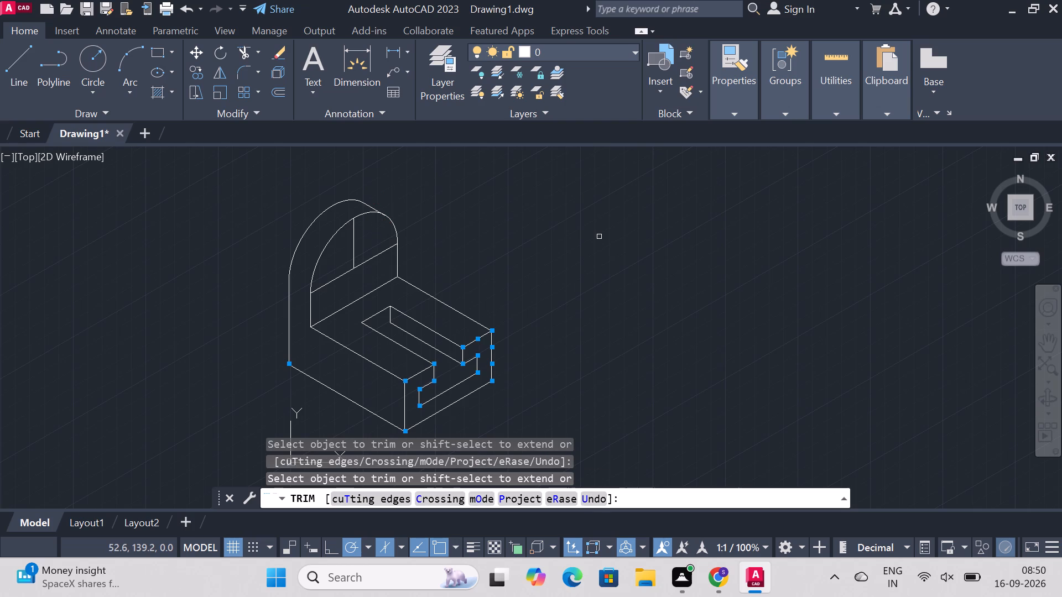
{"action": "key", "text": "Escape"}
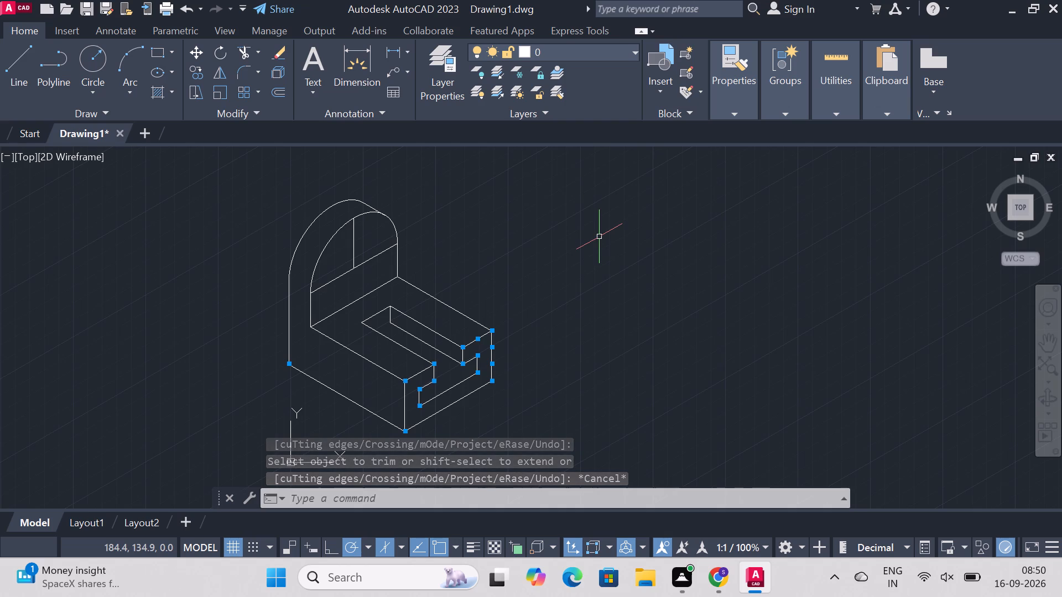
Draw a 50-unit line back from the slot's lowest near corner on the end face, continuing with a perpendicular isometric line across the slot.
{"action": "key", "text": "l"}
{"action": "key", "text": "Return"}
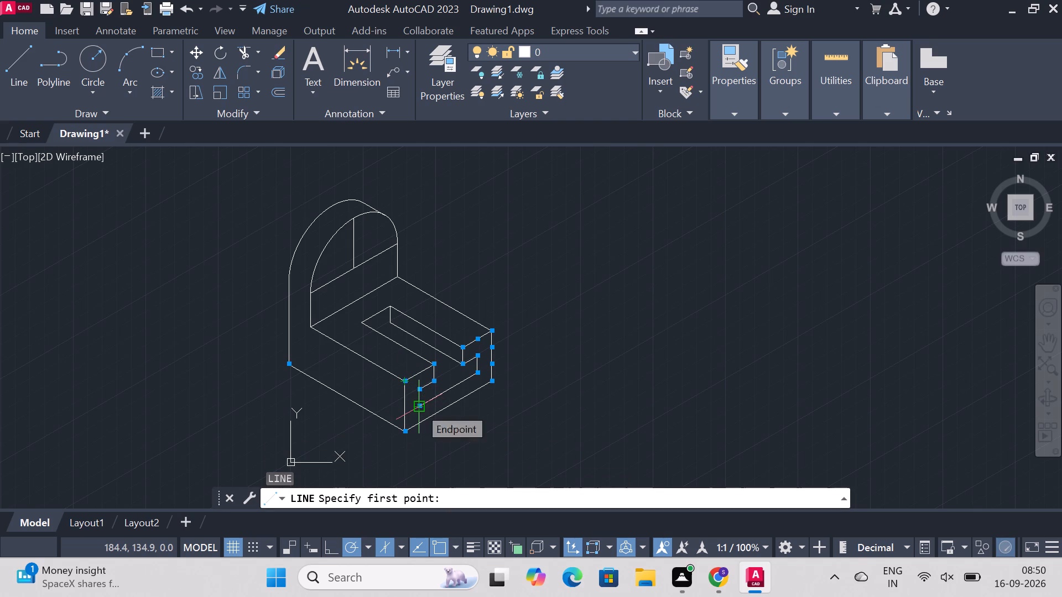
{"action": "left_click", "coordinate": [421, 405]}
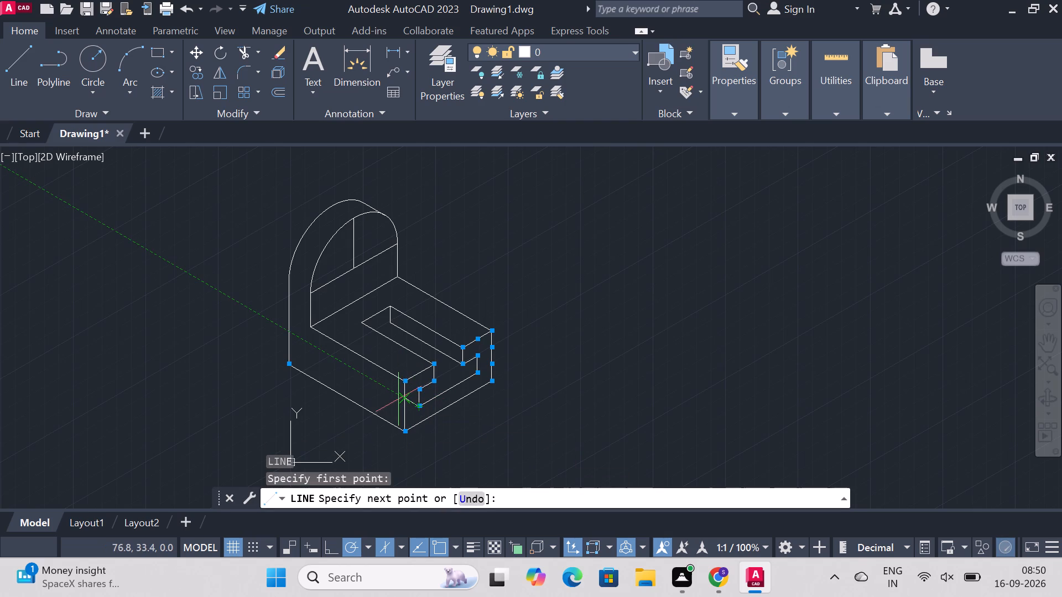
{"action": "type", "text": "50"}
{"action": "key", "text": "Return"}
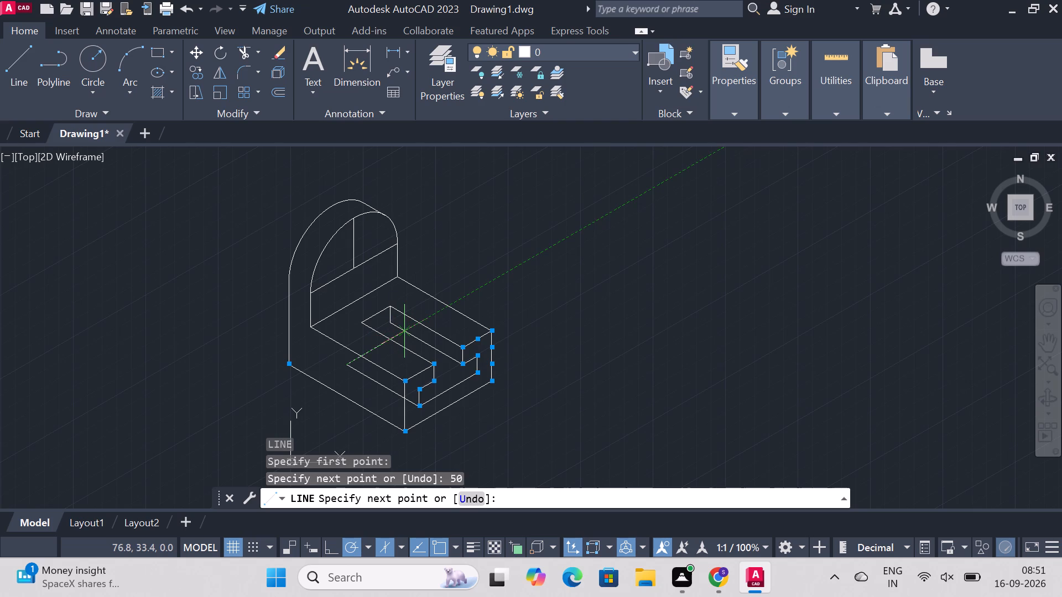
{"action": "left_click", "coordinate": [400, 327]}
{"action": "key", "text": "Escape"}
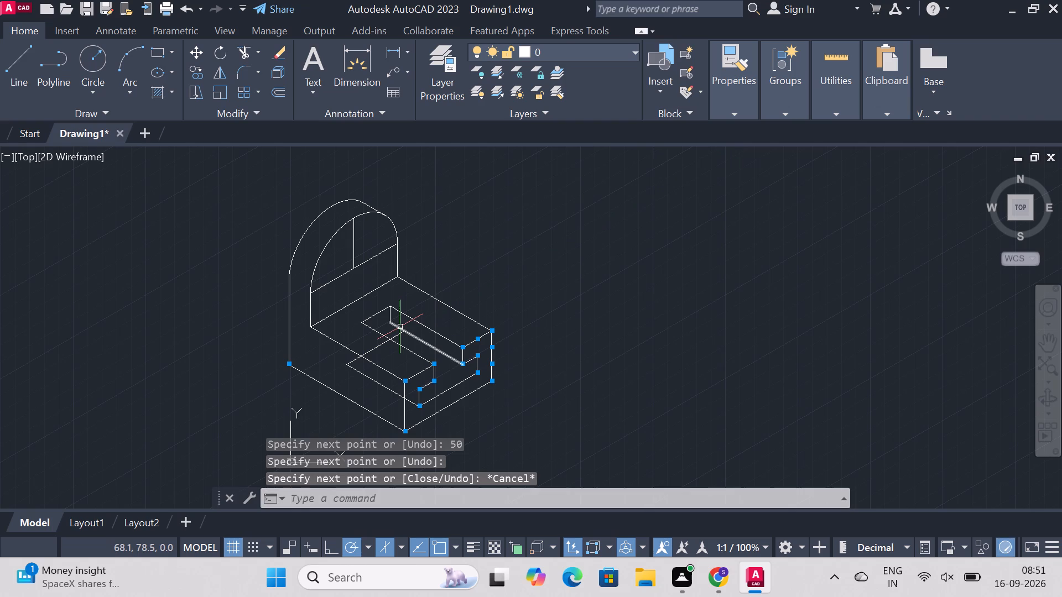
Trim the hidden parts of the two new lines outside the slot opening, removing the leftover stub on the top face.
{"action": "type", "text": "trim"}
{"action": "key", "text": "Return"}
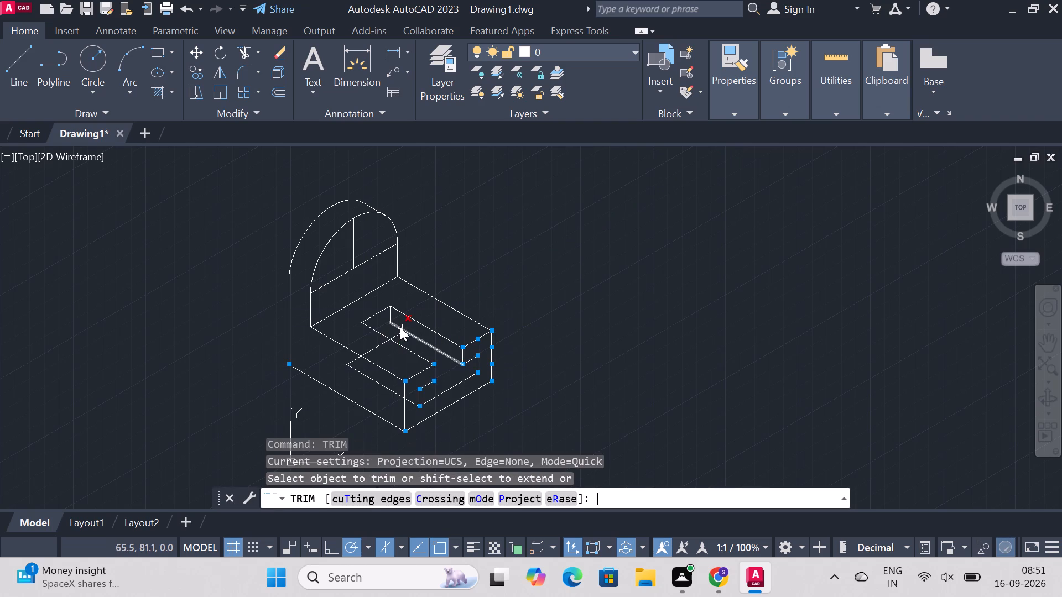
{"action": "left_click", "coordinate": [375, 350]}
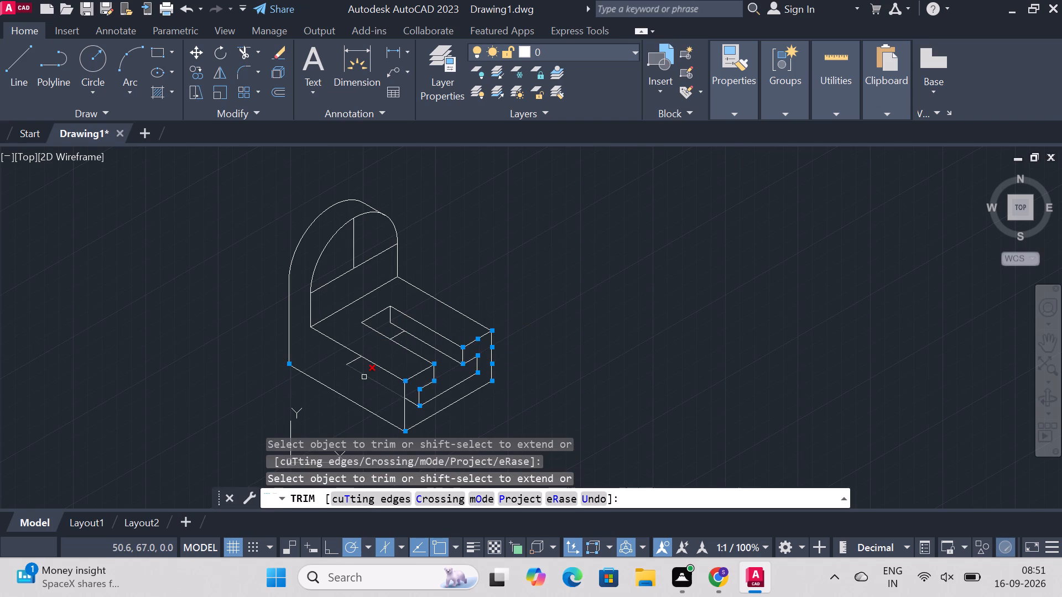
{"action": "left_click", "coordinate": [364, 378]}
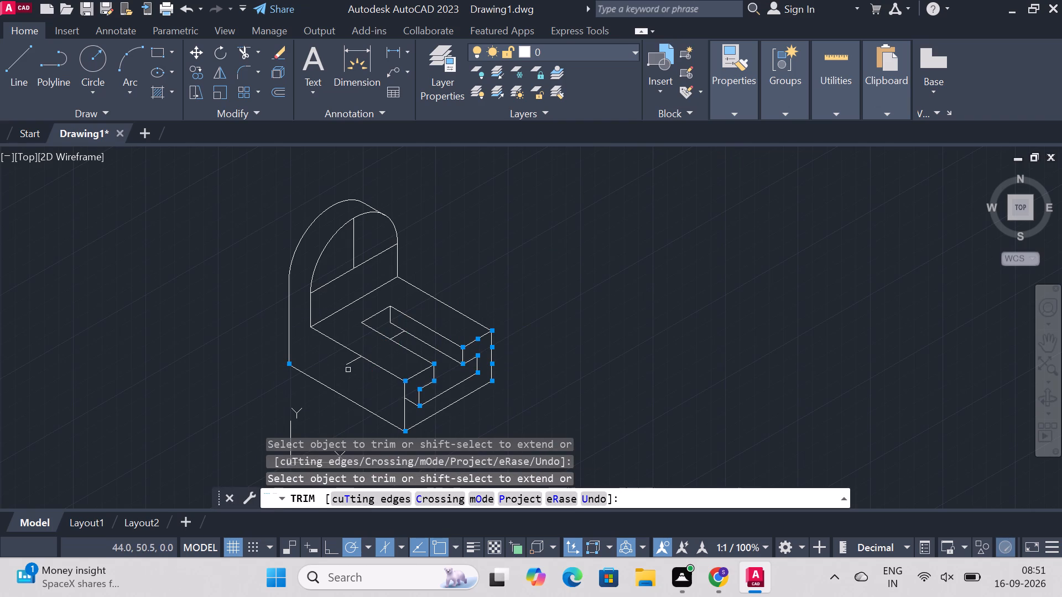
{"action": "left_click", "coordinate": [348, 364]}
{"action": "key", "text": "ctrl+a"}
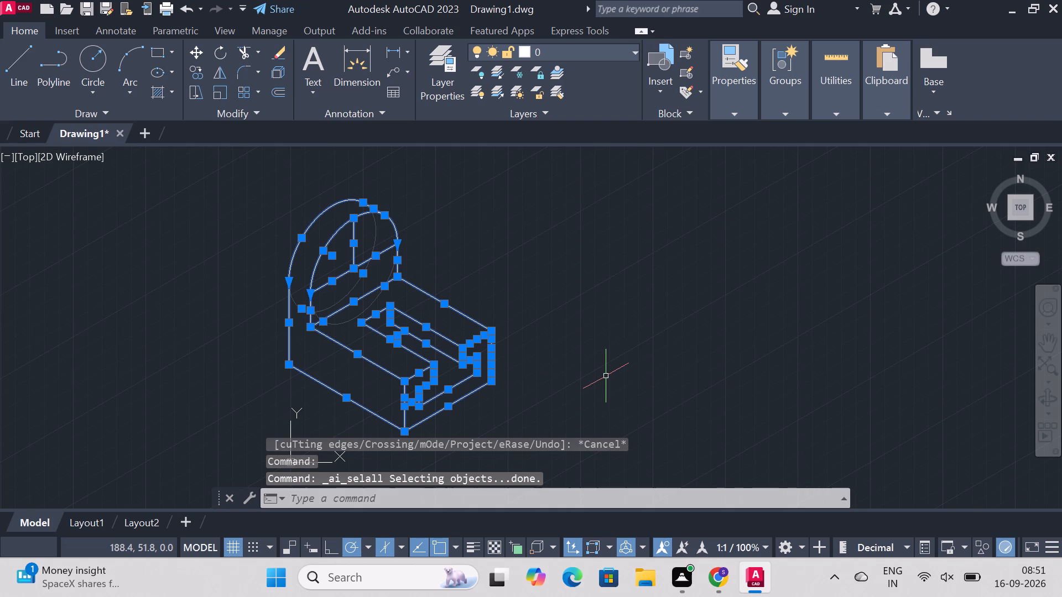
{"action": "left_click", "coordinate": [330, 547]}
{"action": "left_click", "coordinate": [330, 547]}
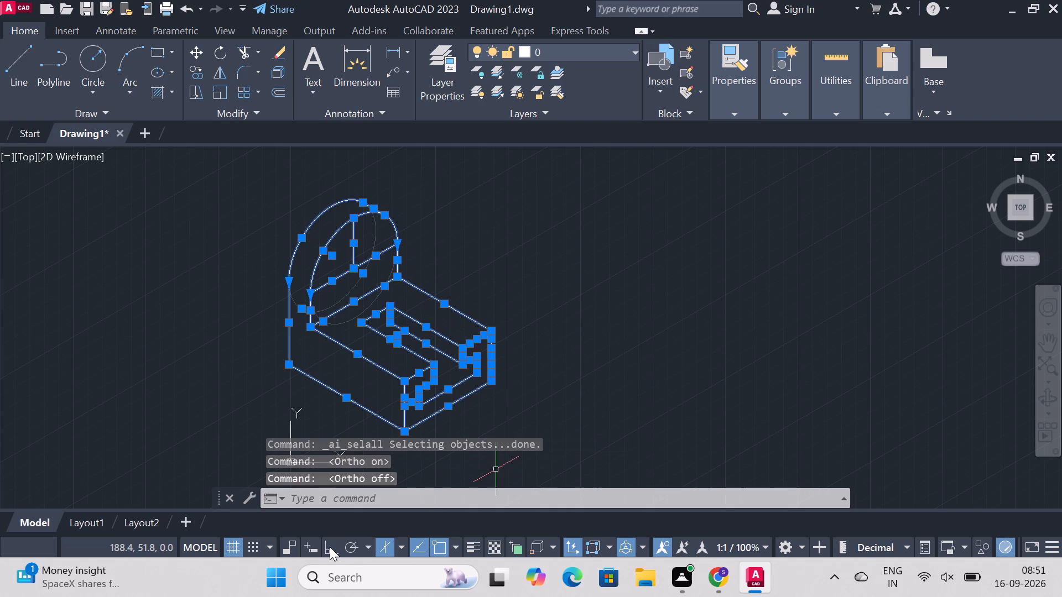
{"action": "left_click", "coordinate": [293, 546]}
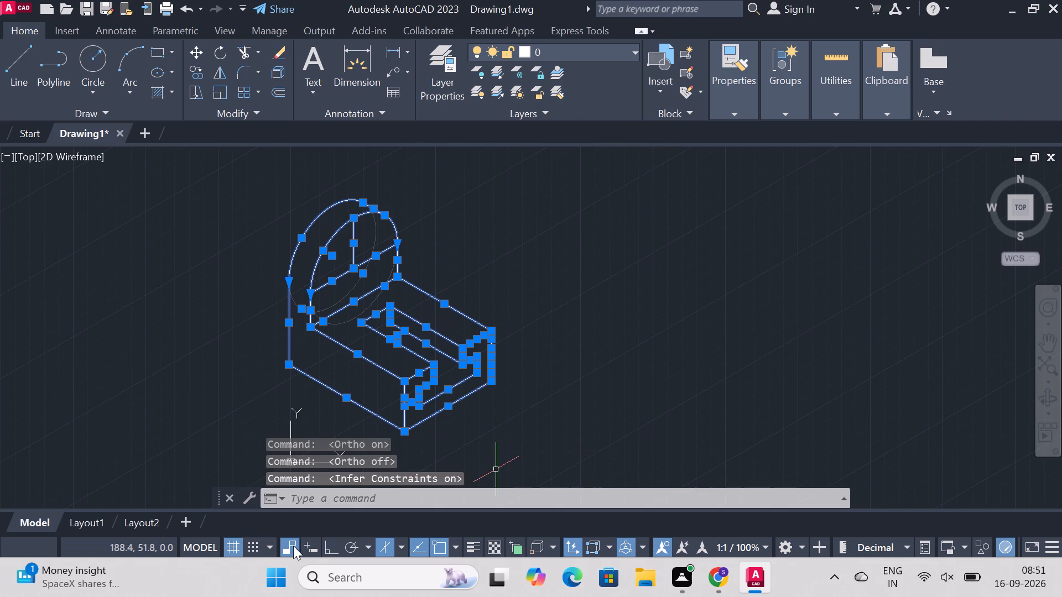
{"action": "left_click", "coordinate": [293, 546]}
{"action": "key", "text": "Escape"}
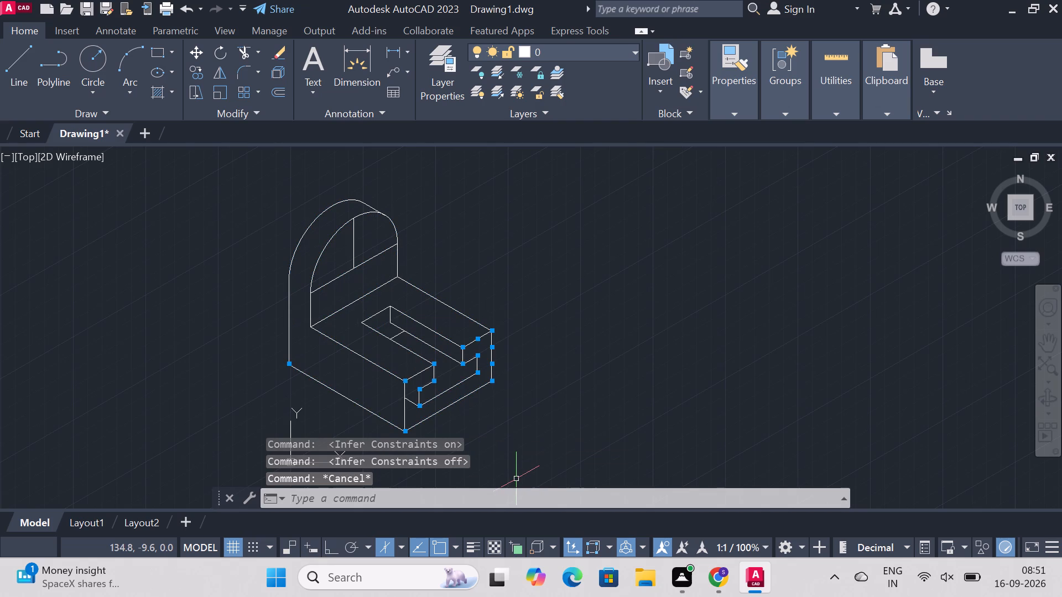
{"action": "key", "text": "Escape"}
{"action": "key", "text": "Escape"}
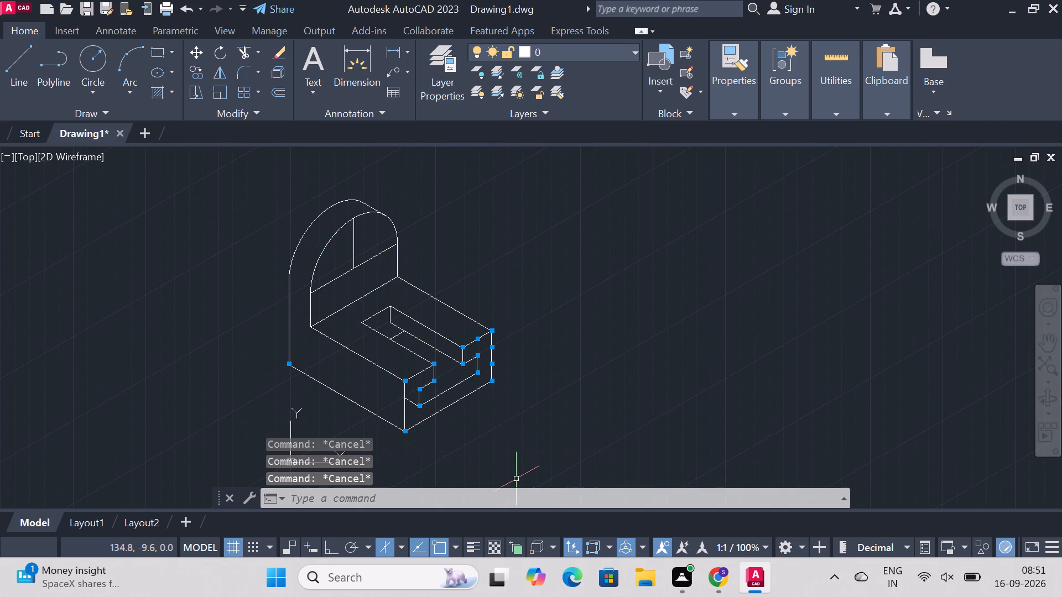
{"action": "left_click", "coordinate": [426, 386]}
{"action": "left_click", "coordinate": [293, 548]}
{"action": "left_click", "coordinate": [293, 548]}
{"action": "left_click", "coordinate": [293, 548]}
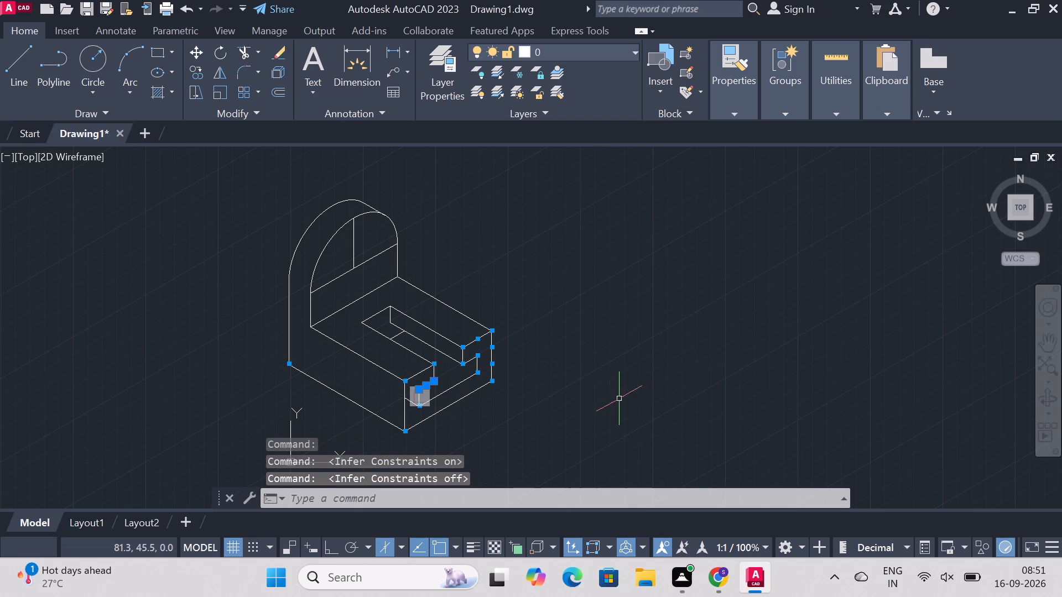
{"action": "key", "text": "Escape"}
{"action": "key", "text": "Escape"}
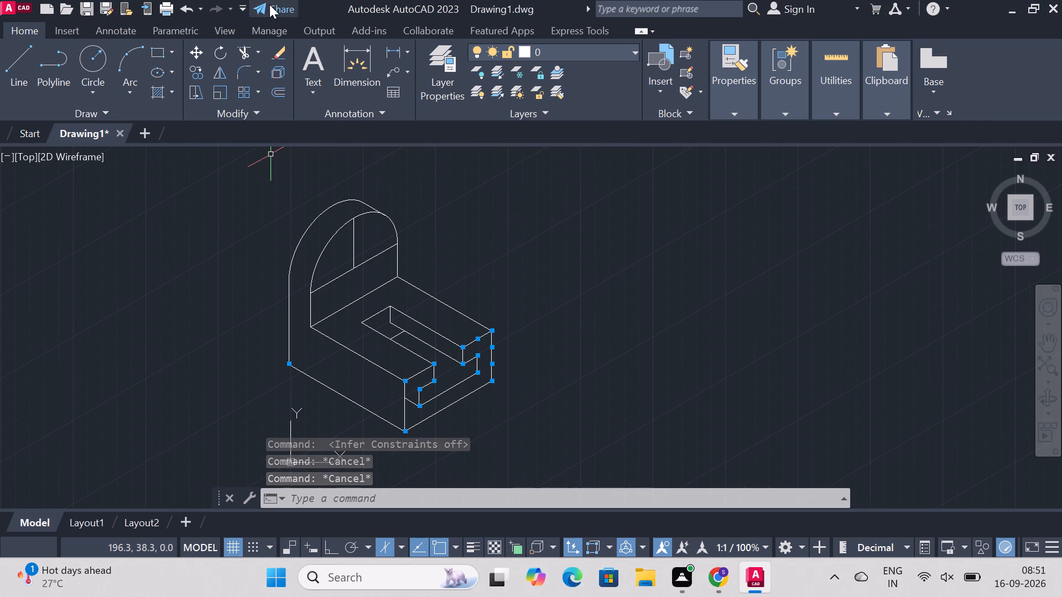
Dimension the upright's vertical centre line and the far long top edge of the base.
{"action": "left_click", "coordinate": [355, 51]}
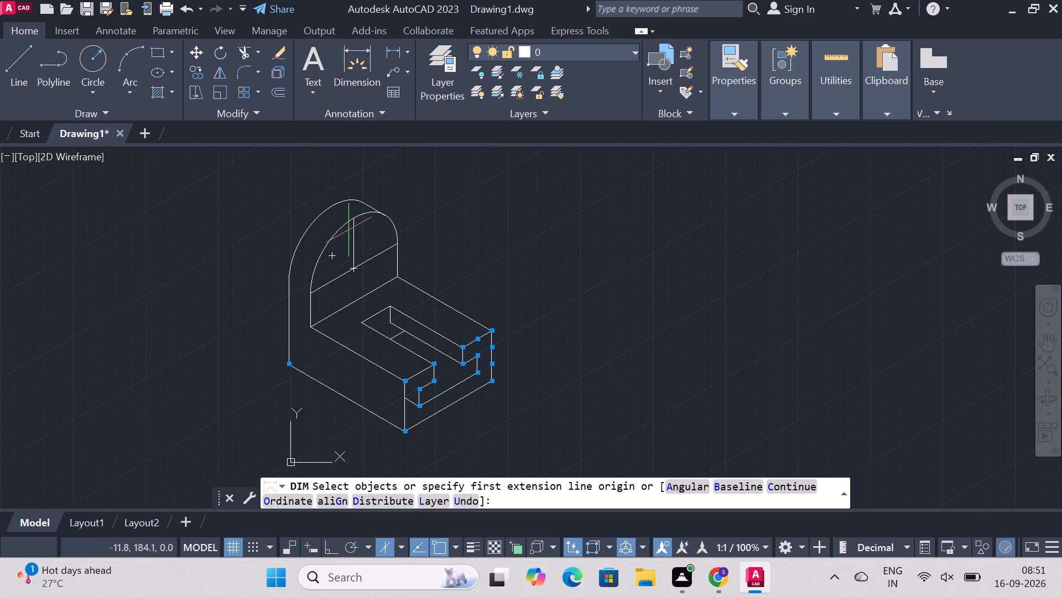
{"action": "left_click", "coordinate": [356, 242]}
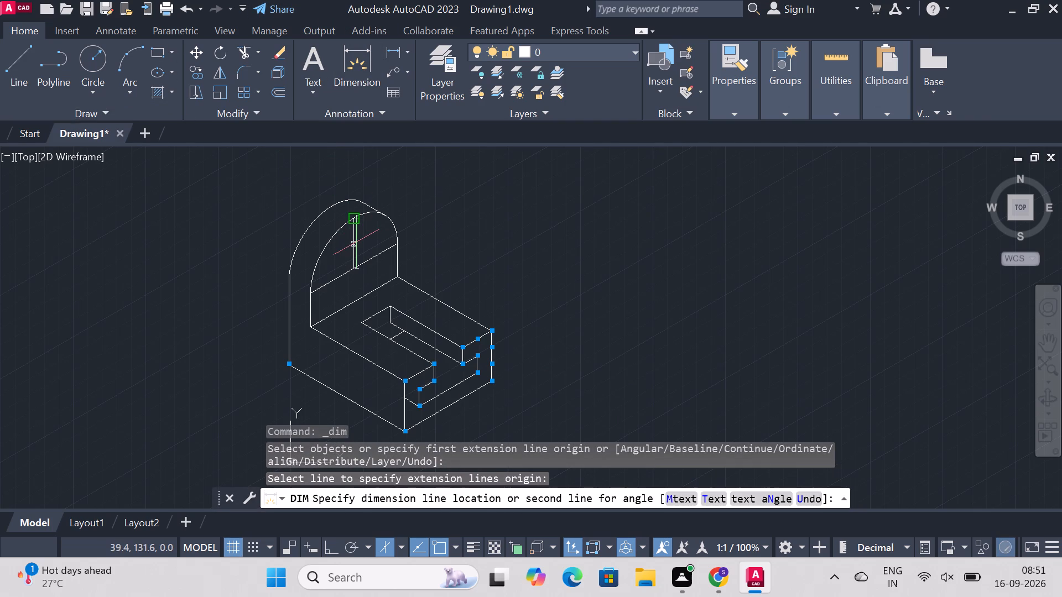
{"action": "left_click", "coordinate": [368, 237]}
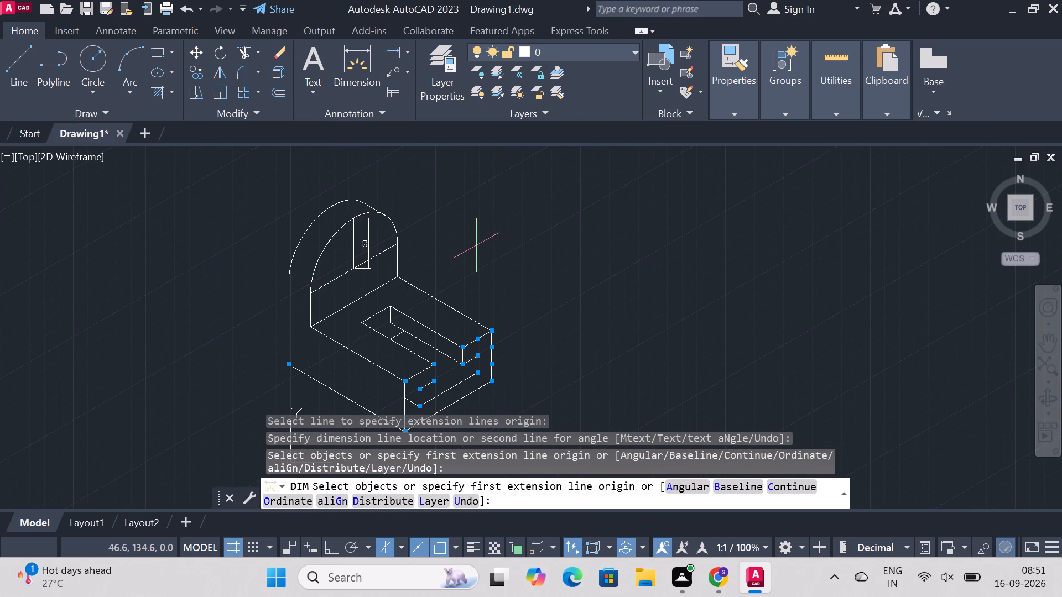
{"action": "left_click", "coordinate": [451, 306]}
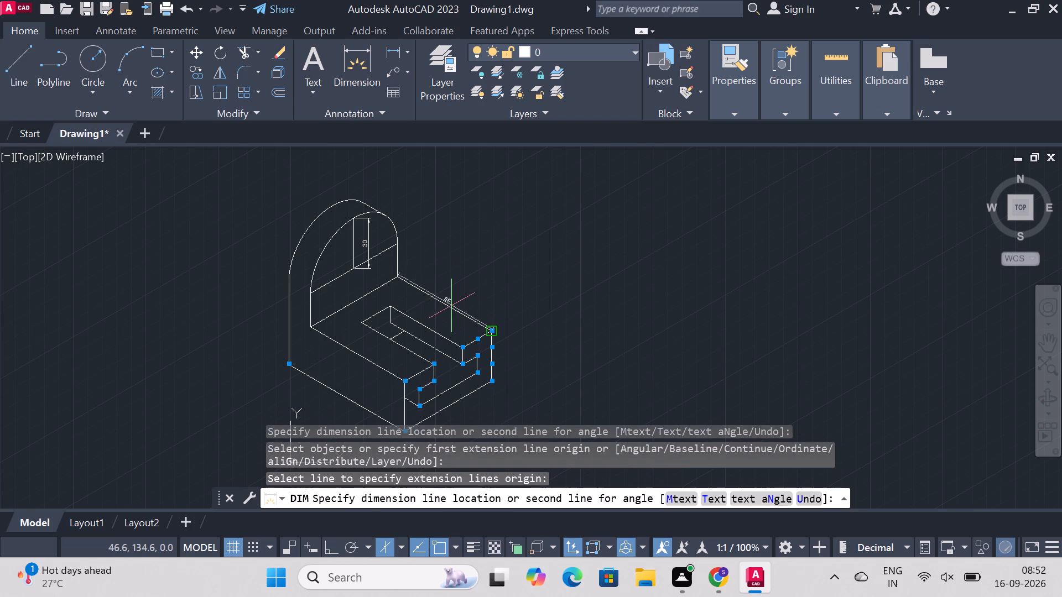
{"action": "left_click", "coordinate": [462, 294]}
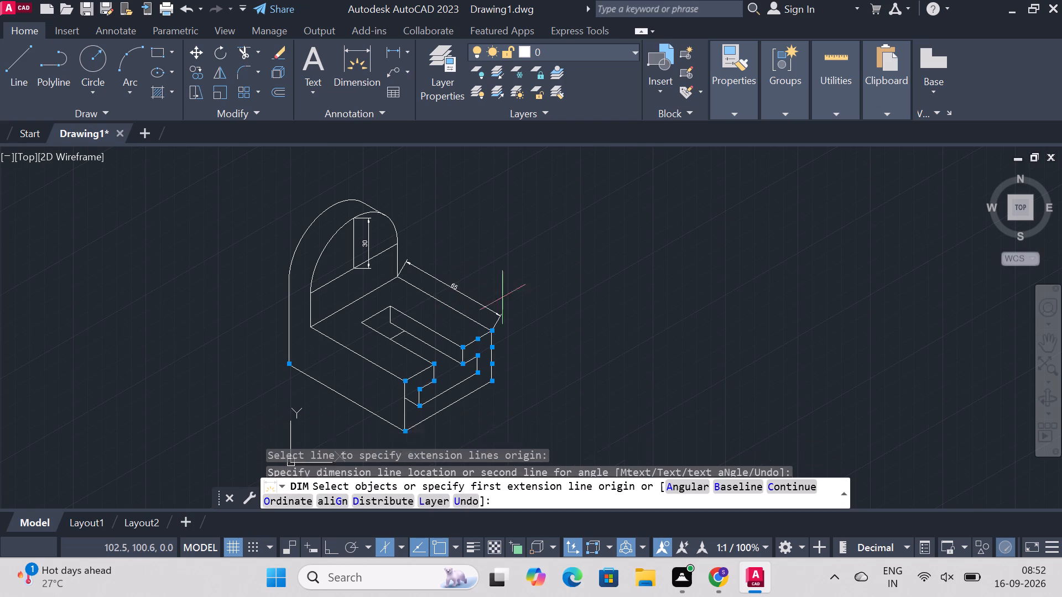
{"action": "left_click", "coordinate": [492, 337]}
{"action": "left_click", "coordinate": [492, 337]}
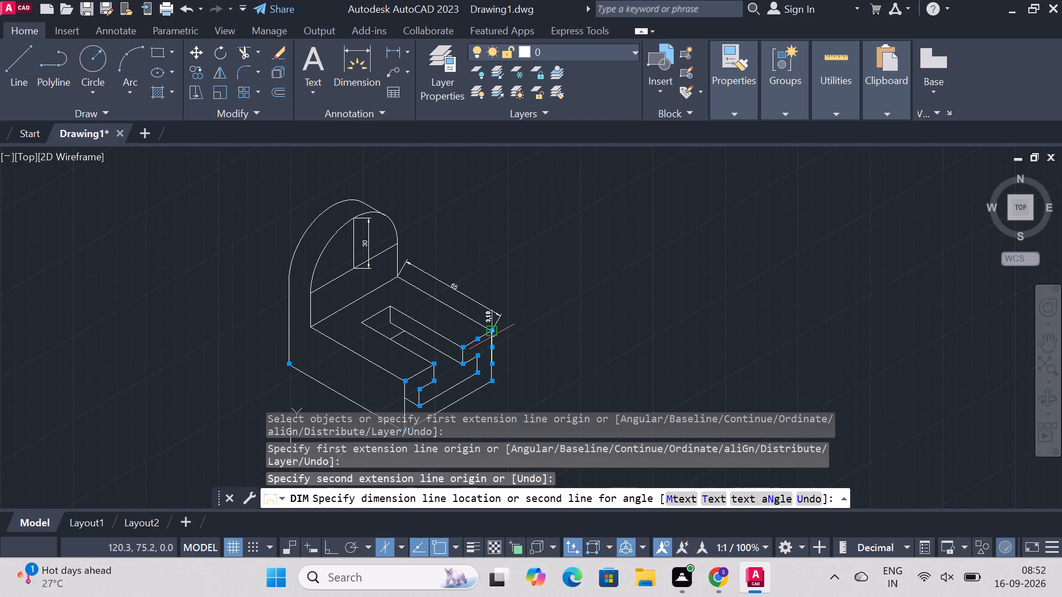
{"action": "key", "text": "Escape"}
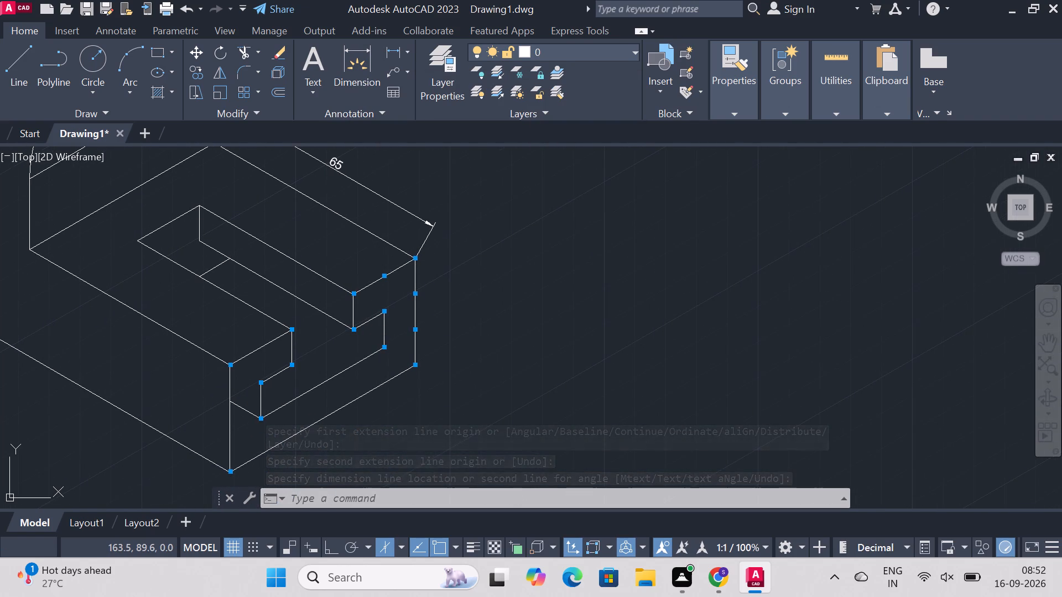
Dimension the three stacked segments of the base's far vertical corner edge, aligning the dimensions in one column beside it.
{"action": "left_click", "coordinate": [338, 78]}
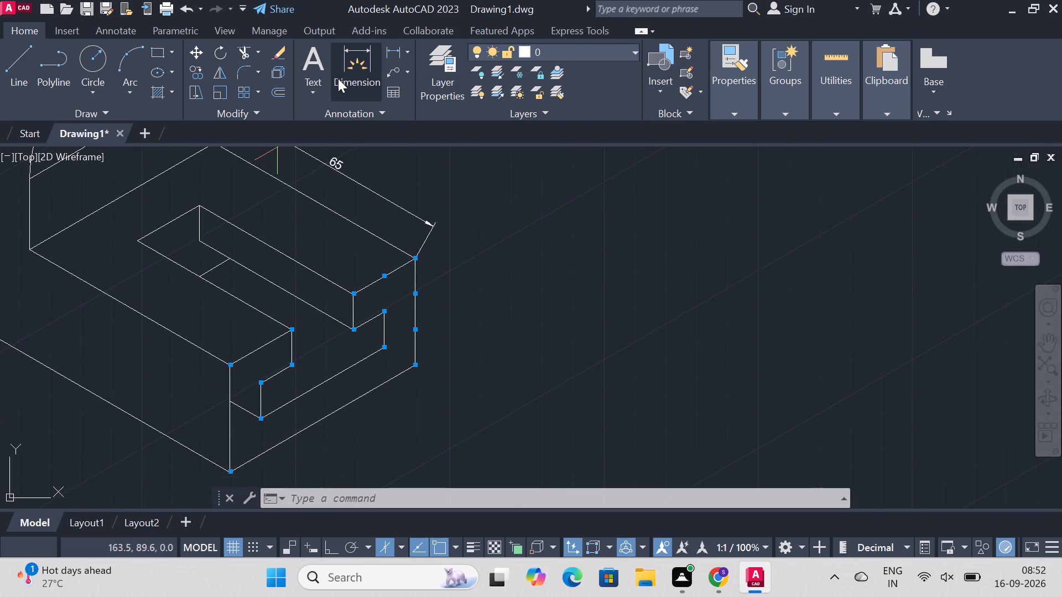
{"action": "left_click", "coordinate": [416, 274]}
{"action": "left_click", "coordinate": [440, 268]}
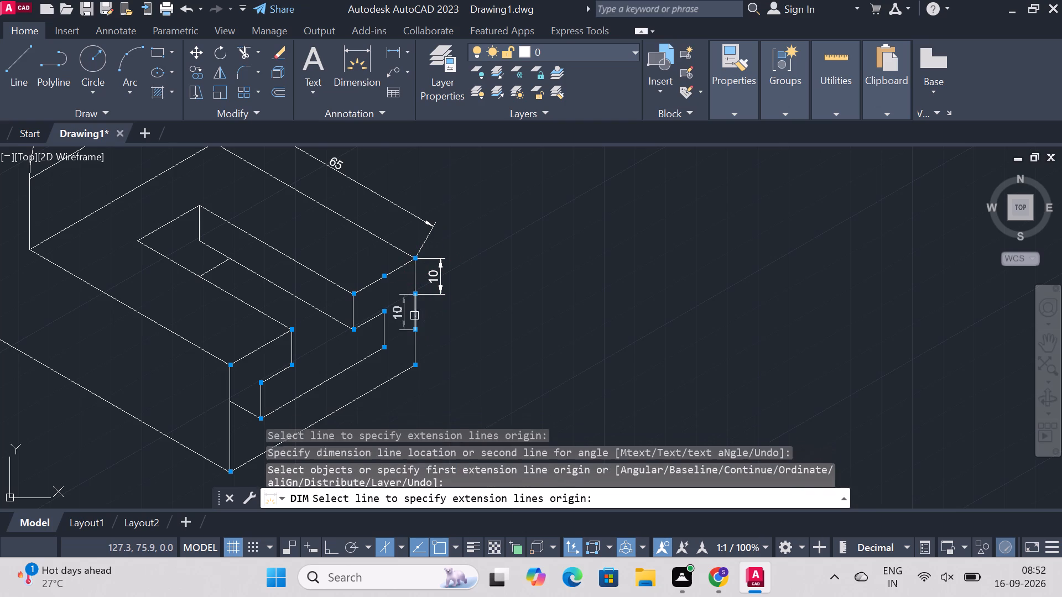
{"action": "left_click", "coordinate": [412, 315]}
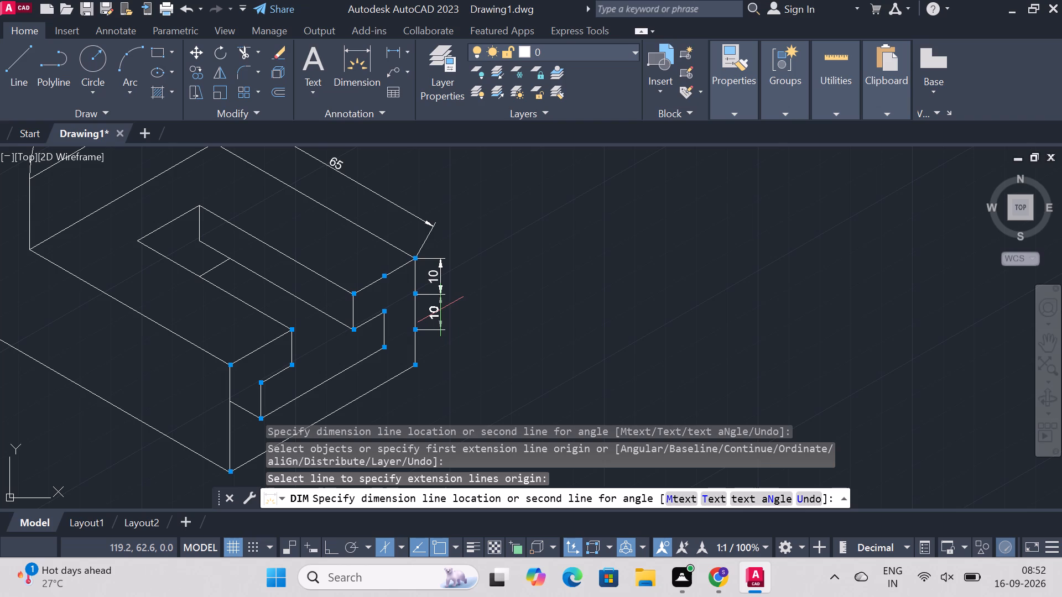
{"action": "left_click", "coordinate": [440, 310]}
{"action": "left_click", "coordinate": [417, 343]}
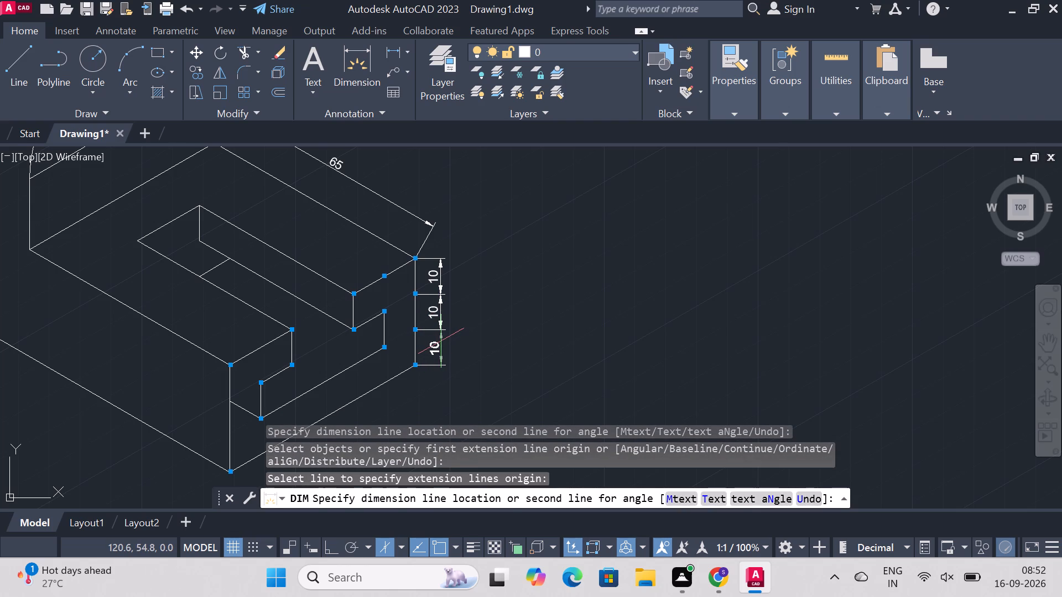
{"action": "left_click", "coordinate": [441, 341]}
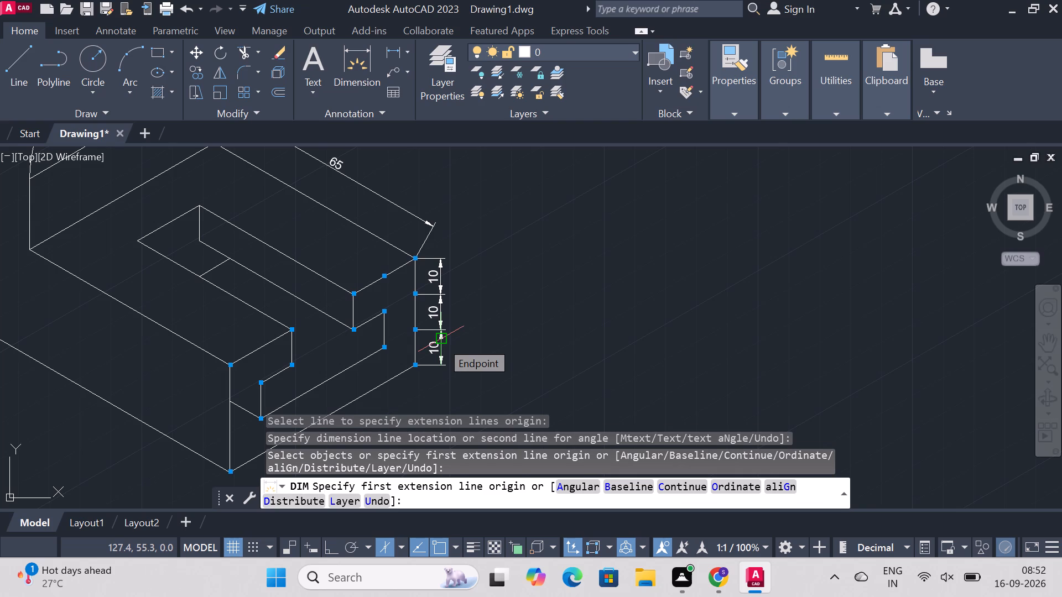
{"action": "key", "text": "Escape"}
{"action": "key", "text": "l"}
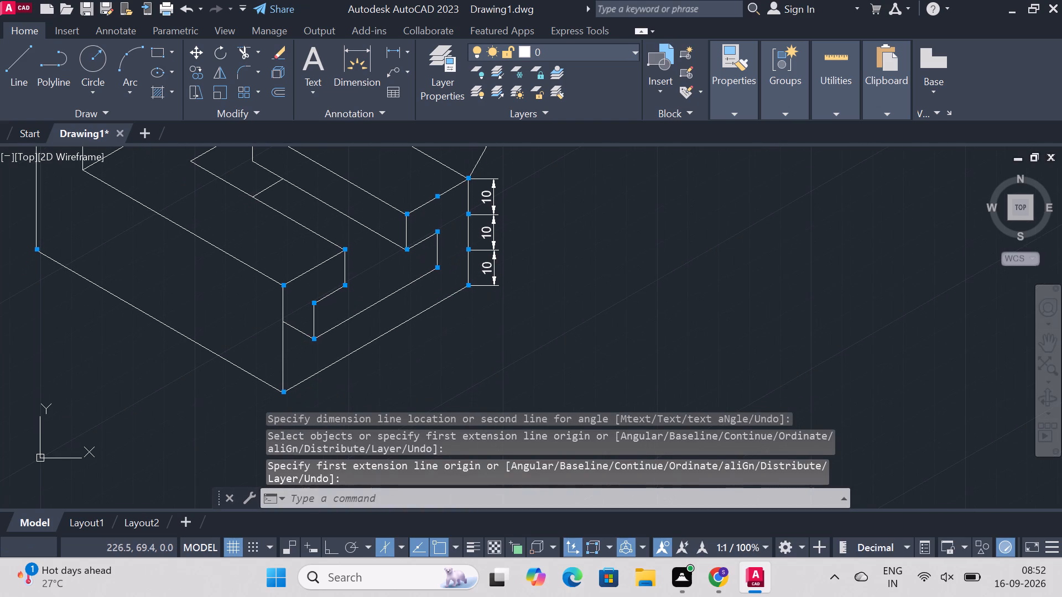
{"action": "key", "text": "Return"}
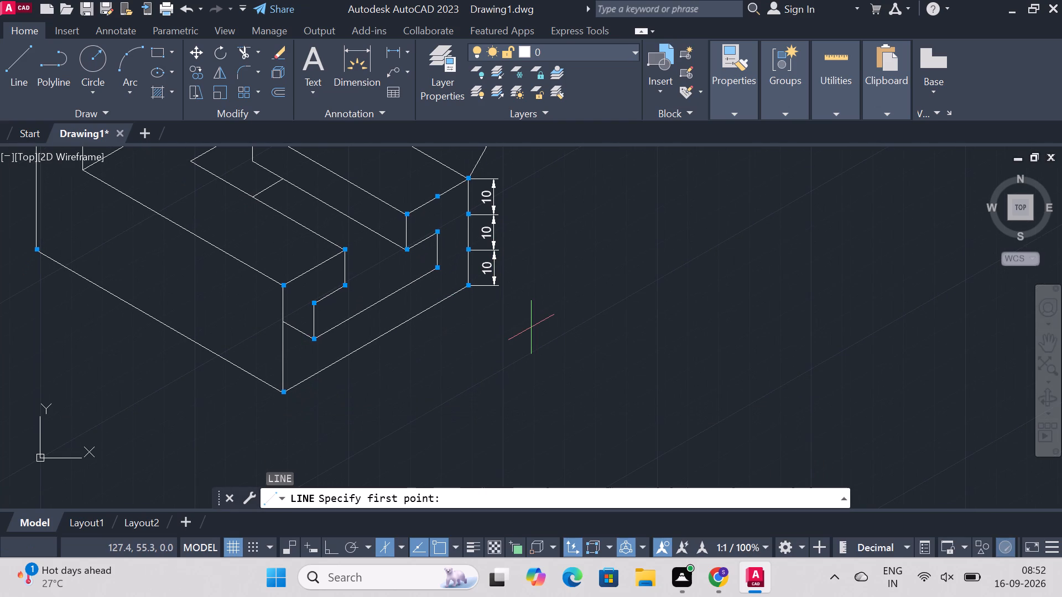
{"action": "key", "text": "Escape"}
Trim the leftover line between the slot's lowest near corner and the base's near vertical edge on the end face.
{"action": "type", "text": "tr"}
{"action": "type", "text": "im"}
{"action": "key", "text": "Return"}
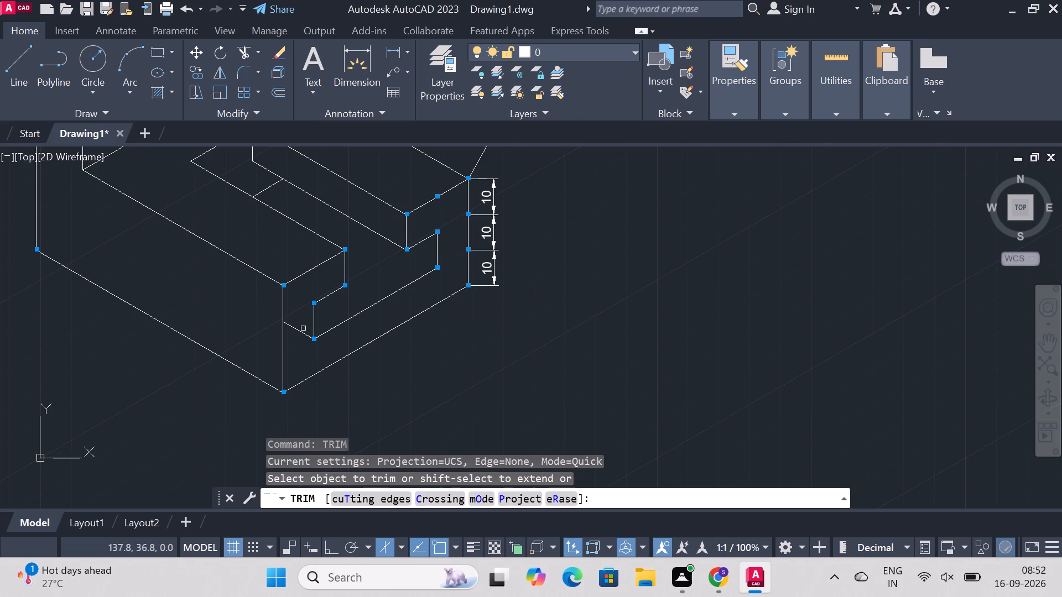
{"action": "left_click", "coordinate": [299, 331]}
{"action": "key", "text": "Escape"}
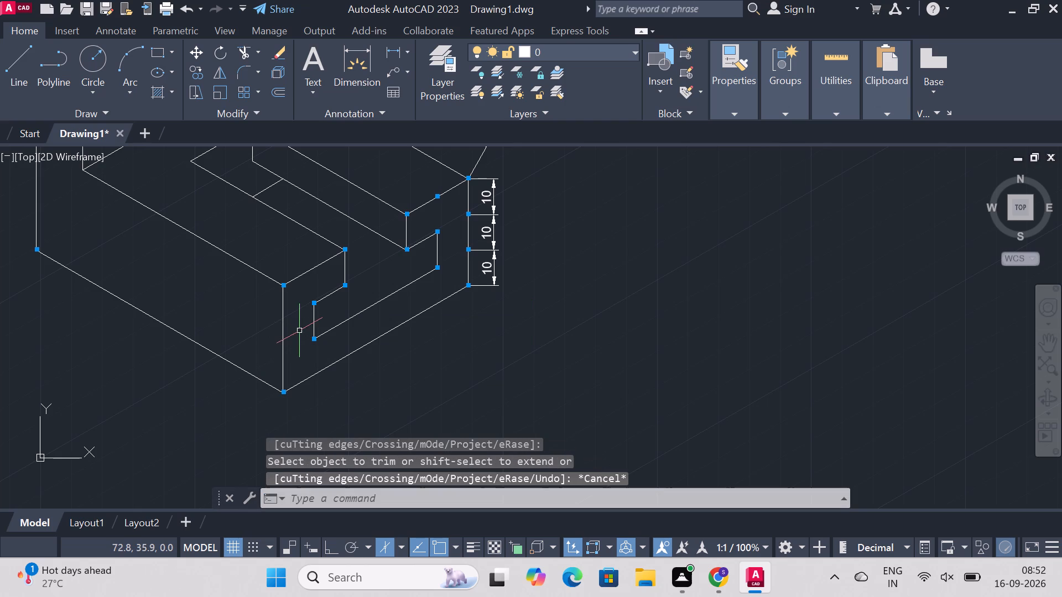
Dimension the end face's bottom edge and the slot's bottom edge, placing both aligned dimensions below their lines.
{"action": "left_click", "coordinate": [346, 67]}
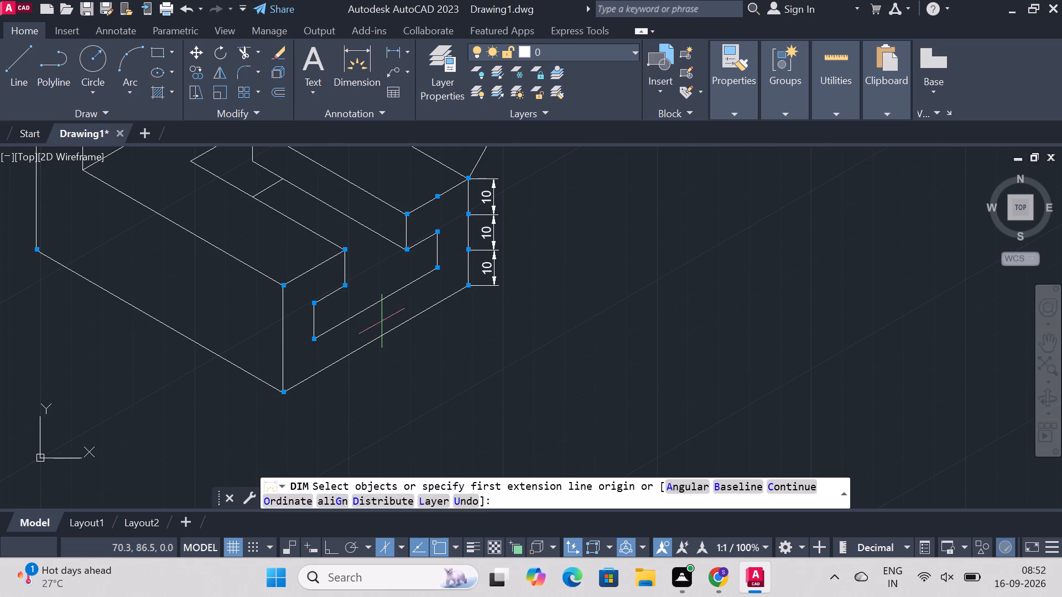
{"action": "left_click", "coordinate": [385, 336]}
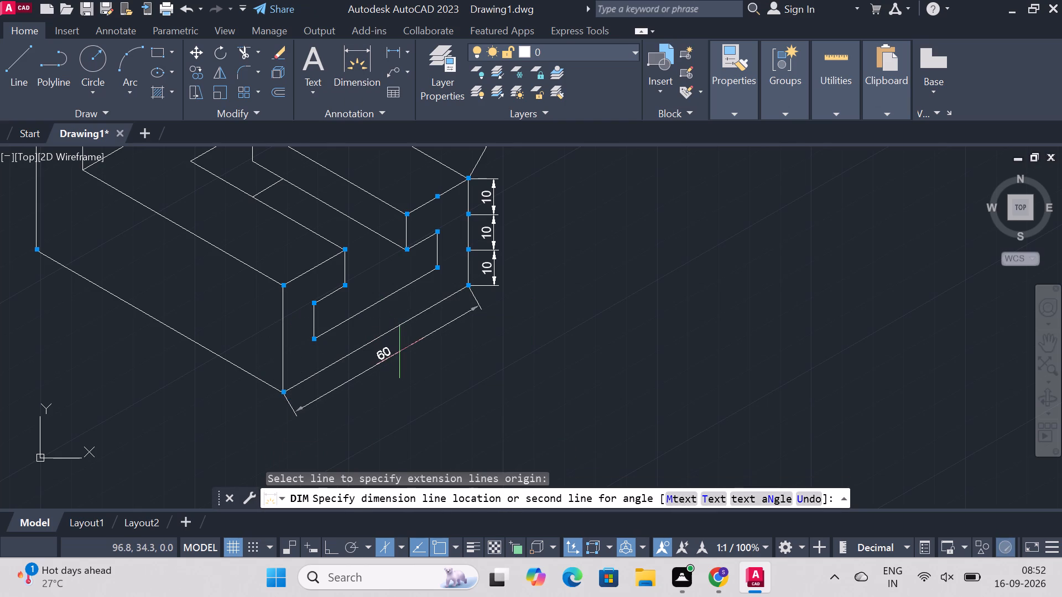
{"action": "left_click", "coordinate": [402, 354]}
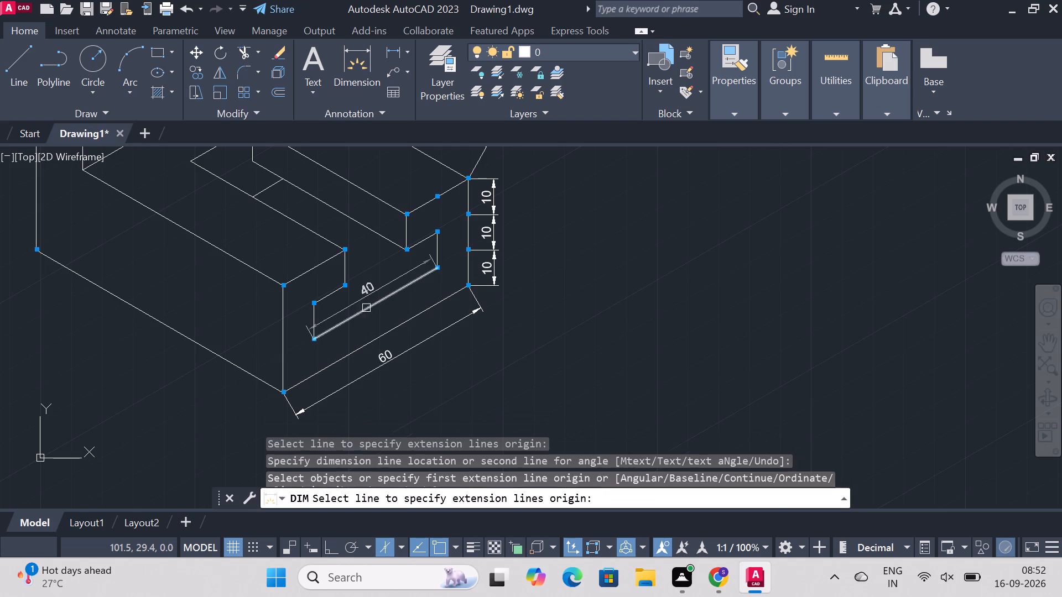
{"action": "left_click", "coordinate": [367, 308]}
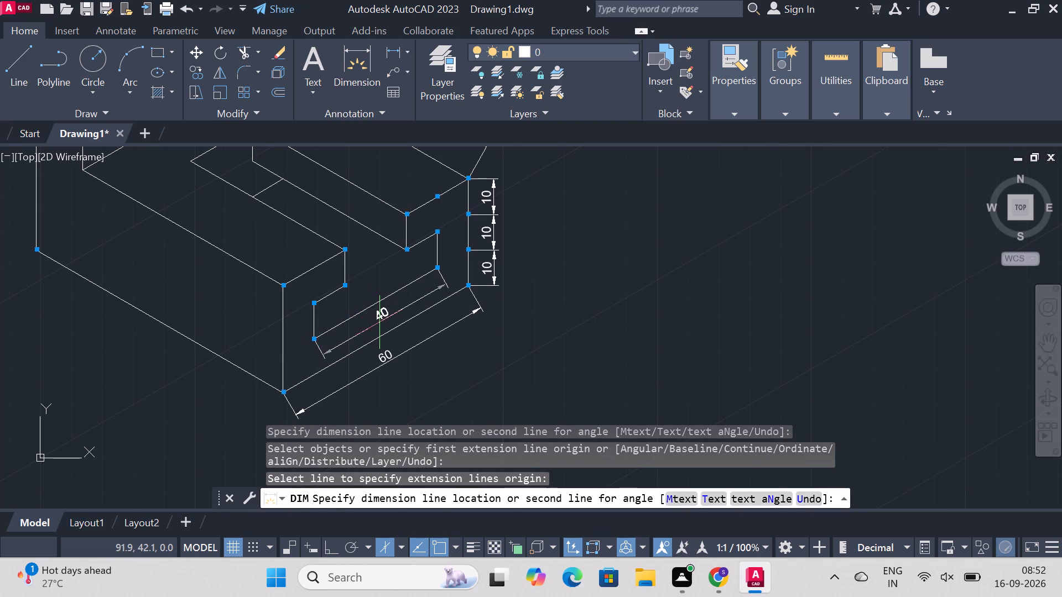
{"action": "left_click", "coordinate": [379, 322]}
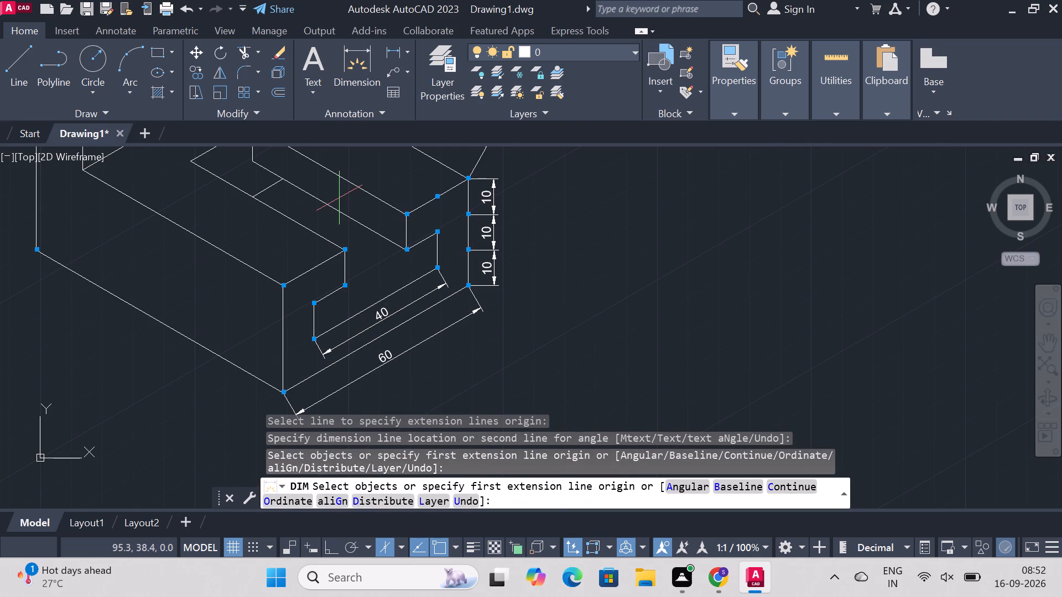
{"action": "key", "text": "Escape"}
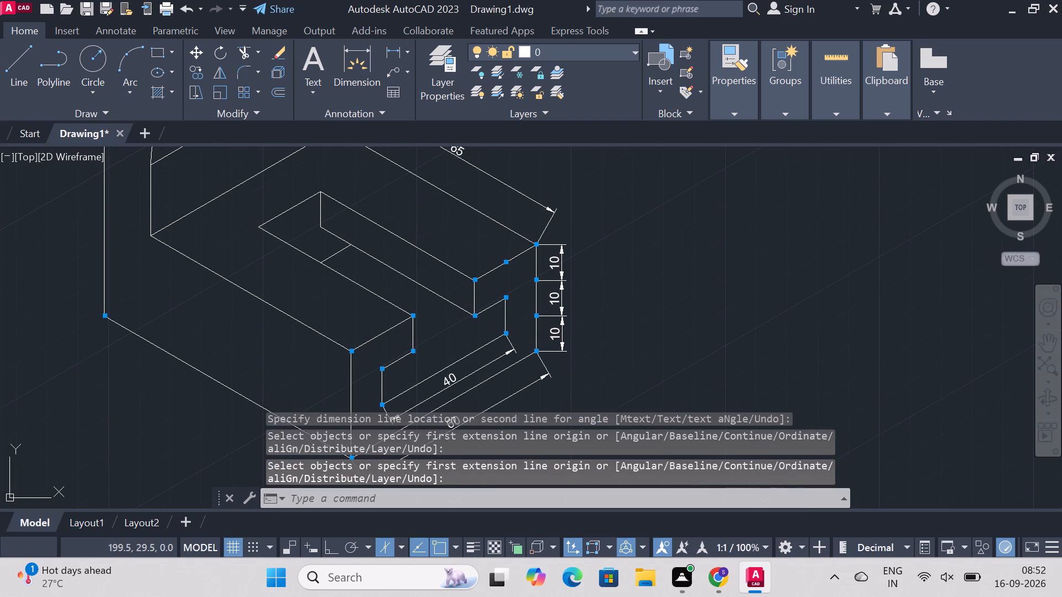
Dimension the slot's far long top edge, placing the aligned dimension just beyond it on the top face.
{"action": "left_click", "coordinate": [342, 83]}
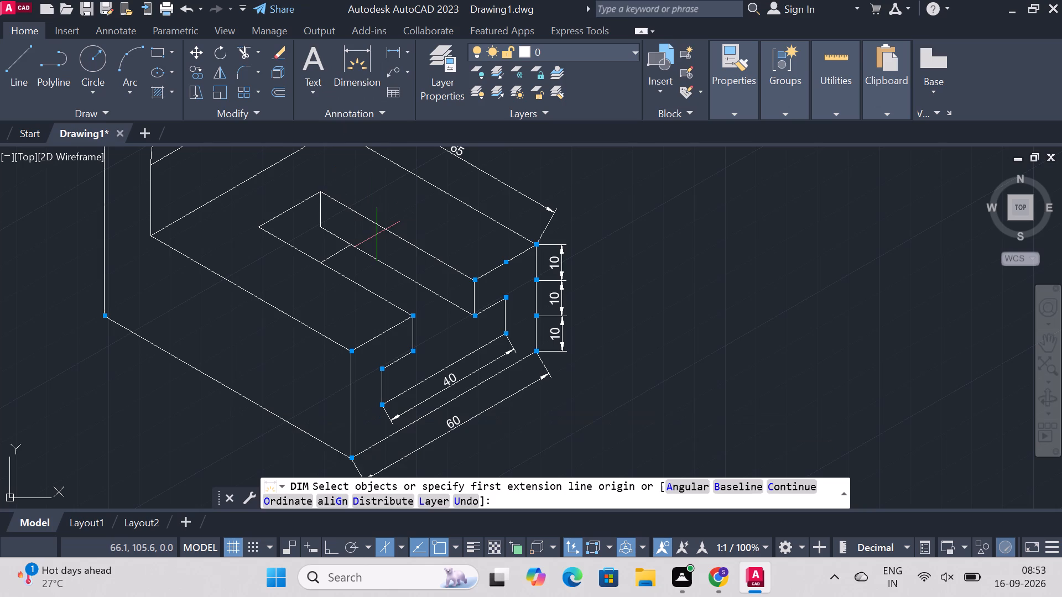
{"action": "left_click", "coordinate": [384, 228]}
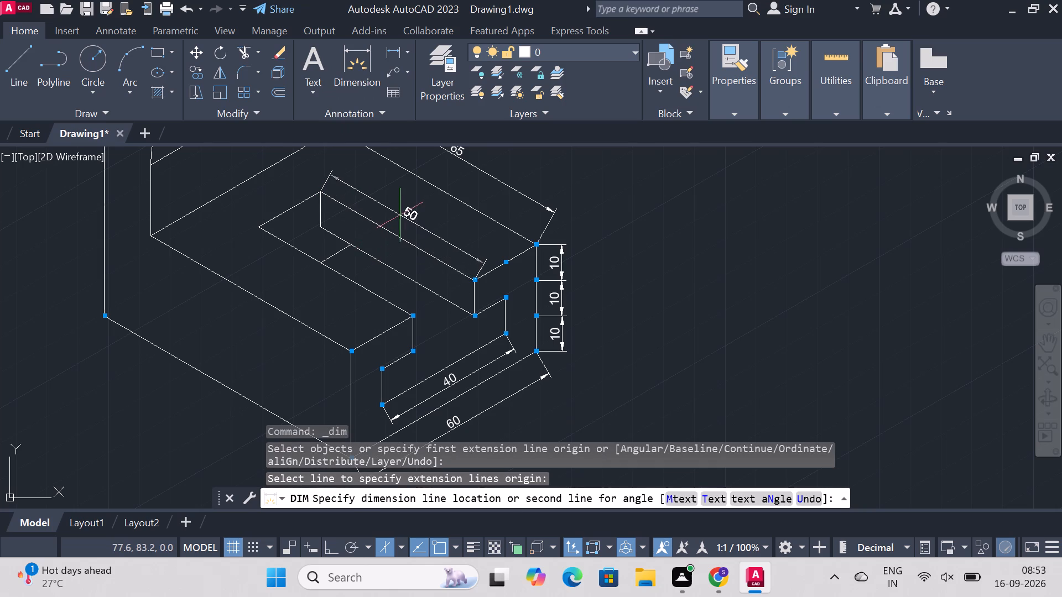
{"action": "left_click", "coordinate": [401, 215]}
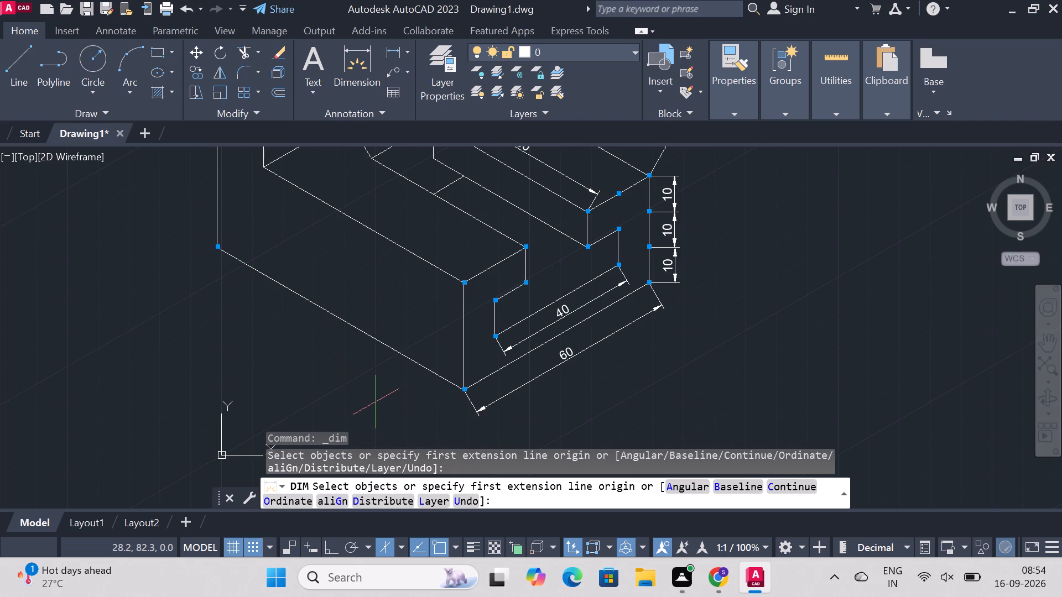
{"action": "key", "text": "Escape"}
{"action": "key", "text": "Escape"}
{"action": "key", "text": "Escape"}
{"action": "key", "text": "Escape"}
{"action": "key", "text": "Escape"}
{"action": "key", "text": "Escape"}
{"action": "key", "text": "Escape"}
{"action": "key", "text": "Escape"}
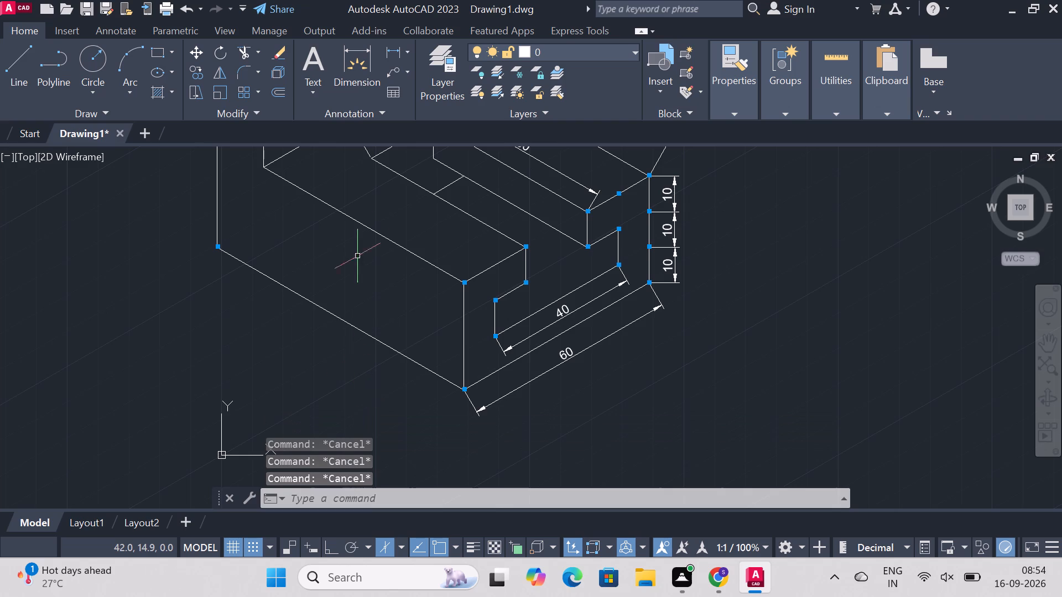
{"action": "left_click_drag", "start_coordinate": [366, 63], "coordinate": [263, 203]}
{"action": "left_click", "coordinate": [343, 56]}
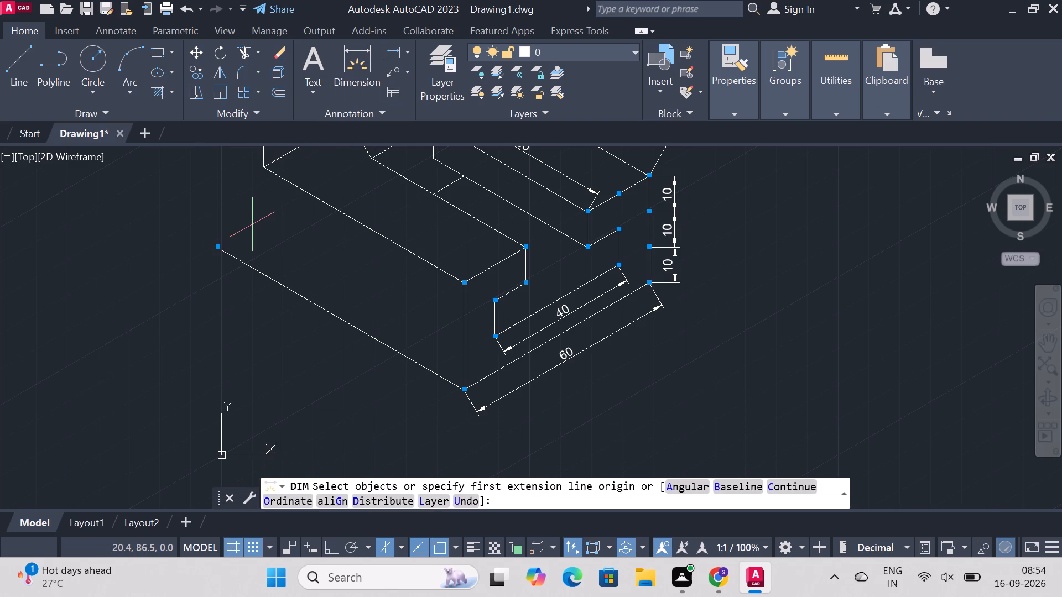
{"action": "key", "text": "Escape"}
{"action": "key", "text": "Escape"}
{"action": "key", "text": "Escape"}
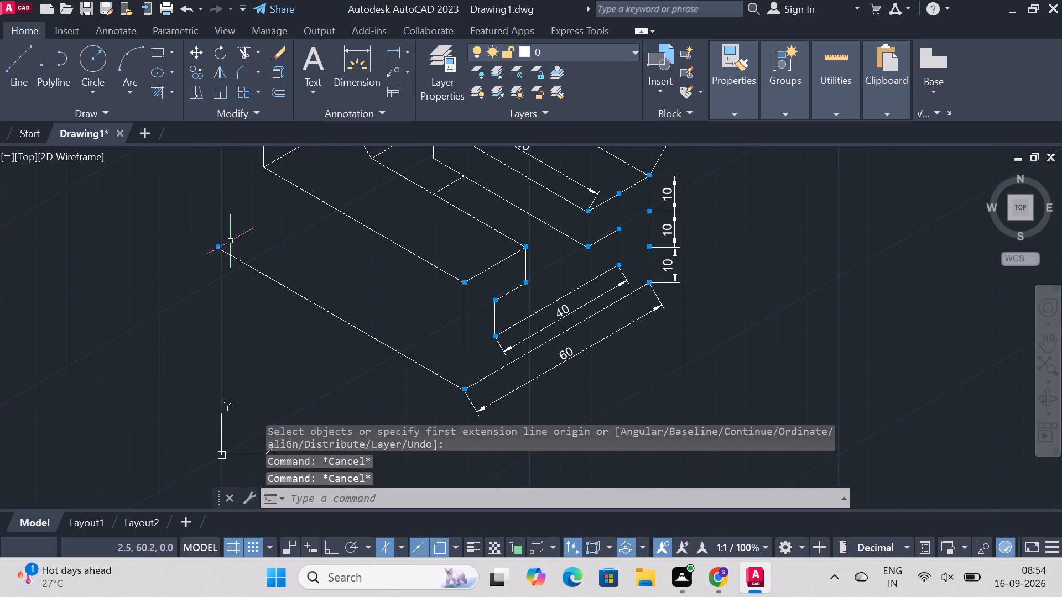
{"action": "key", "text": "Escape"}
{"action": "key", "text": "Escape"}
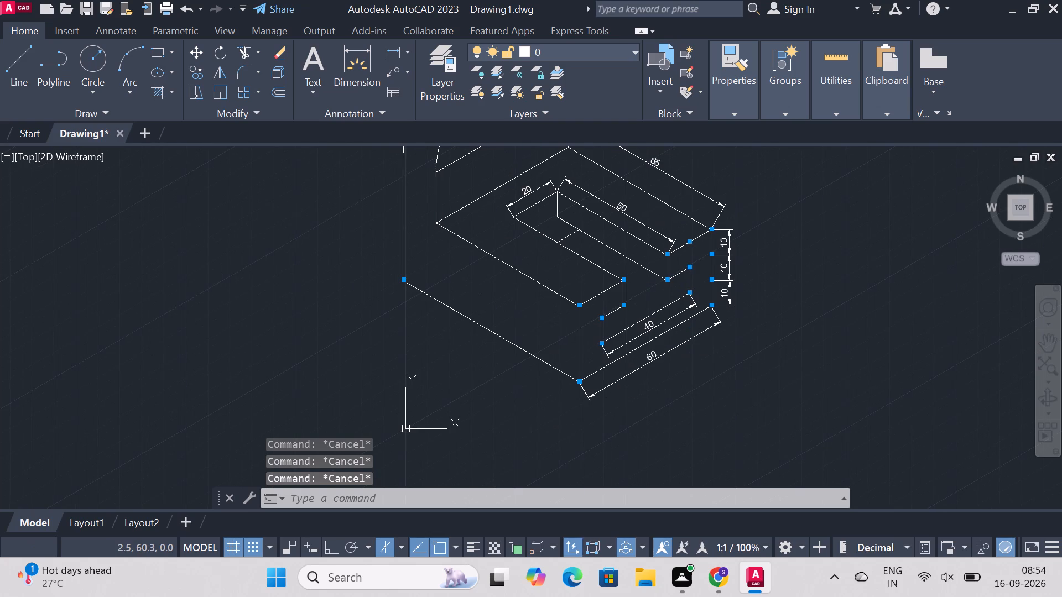
Dimension the base's long bottom edge between its two end corners, placing the aligned dimension outside the block.
{"action": "left_click", "coordinate": [343, 69]}
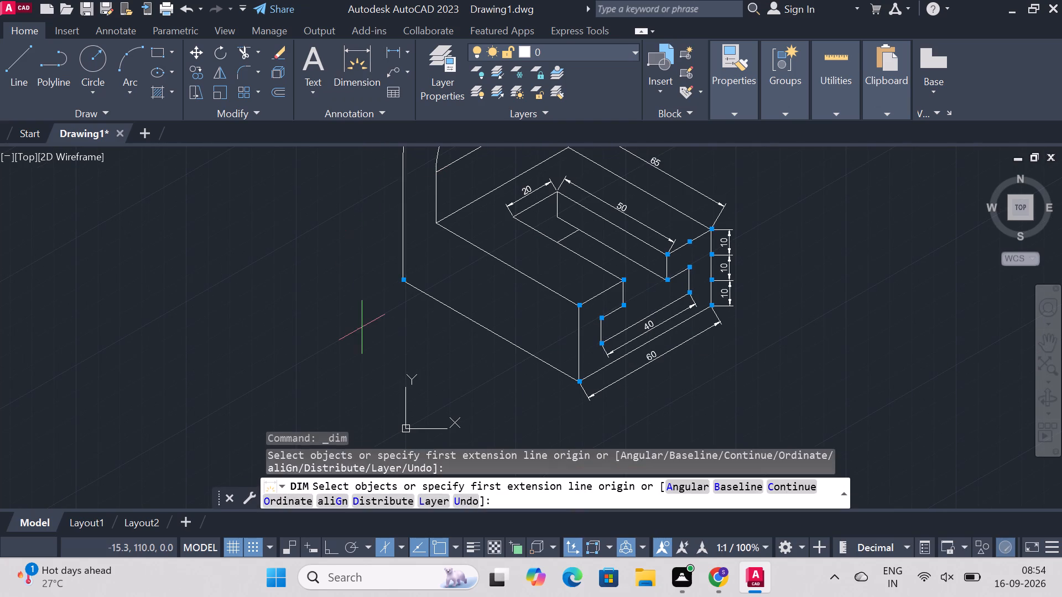
{"action": "left_click", "coordinate": [398, 284]}
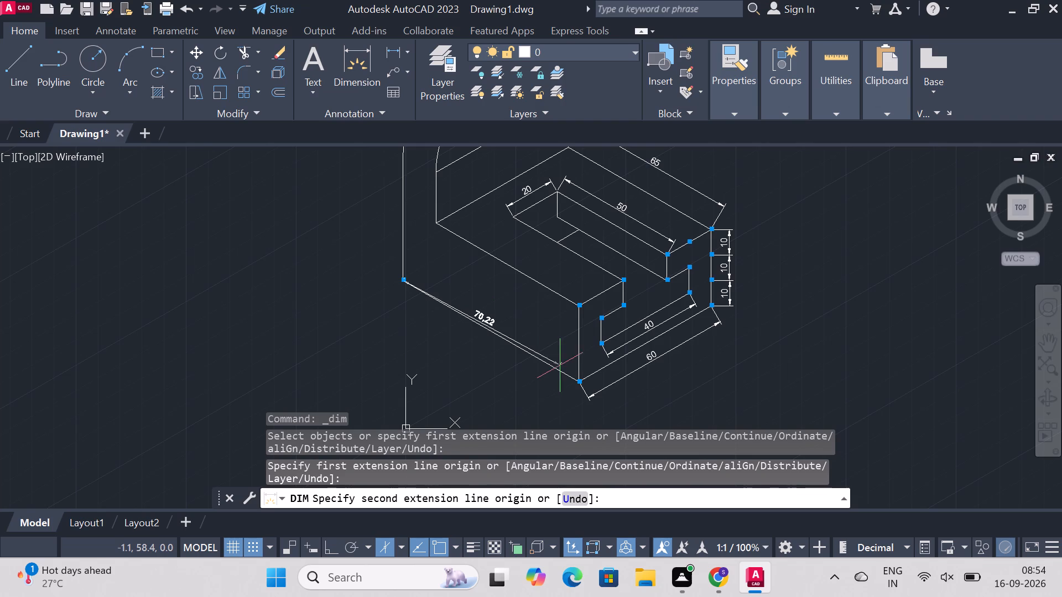
{"action": "left_click", "coordinate": [581, 383]}
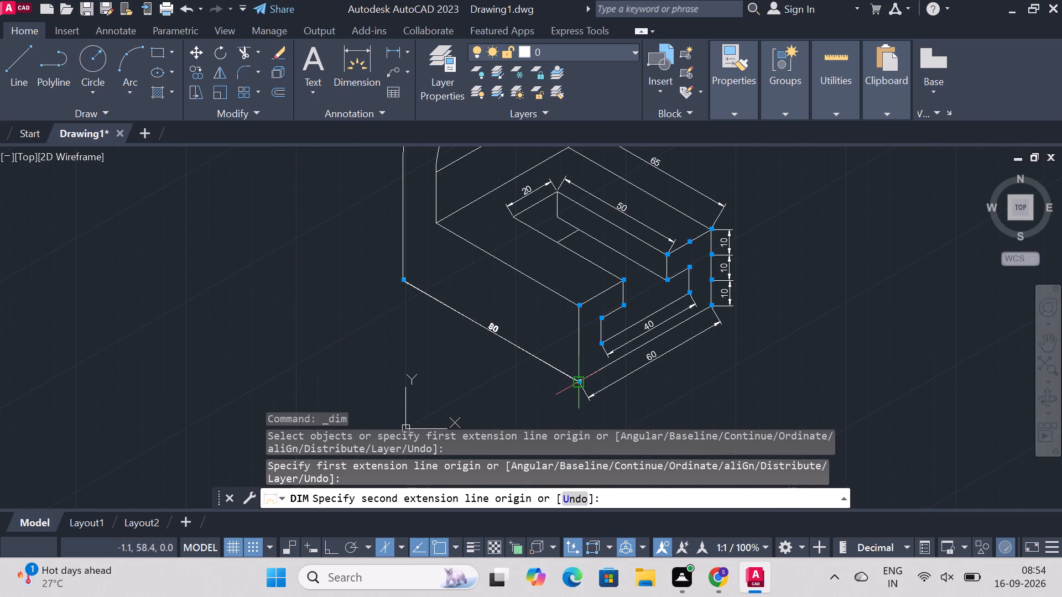
{"action": "left_click", "coordinate": [520, 387]}
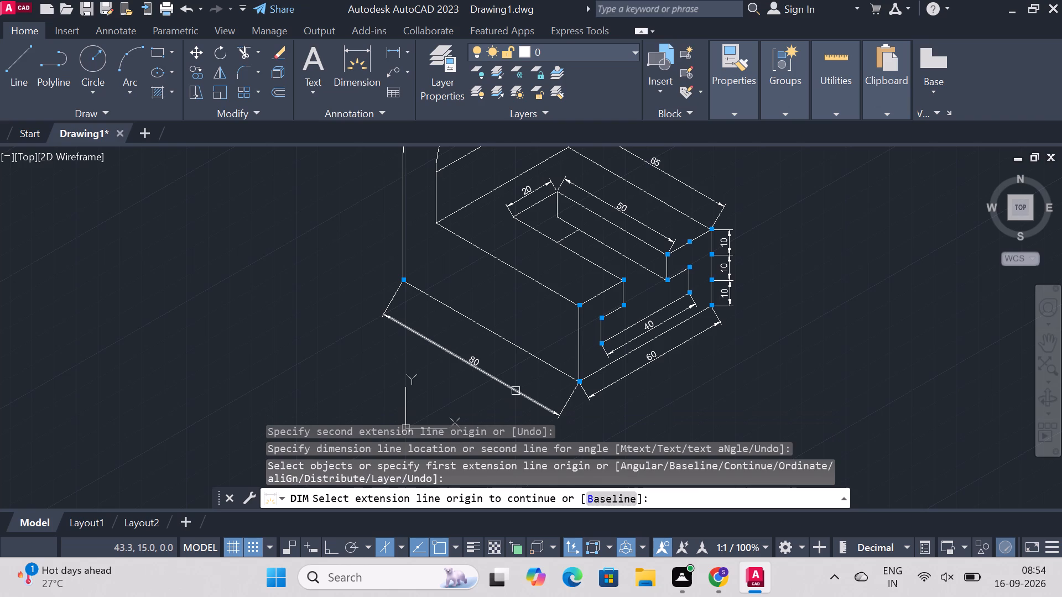
{"action": "key", "text": "Escape"}
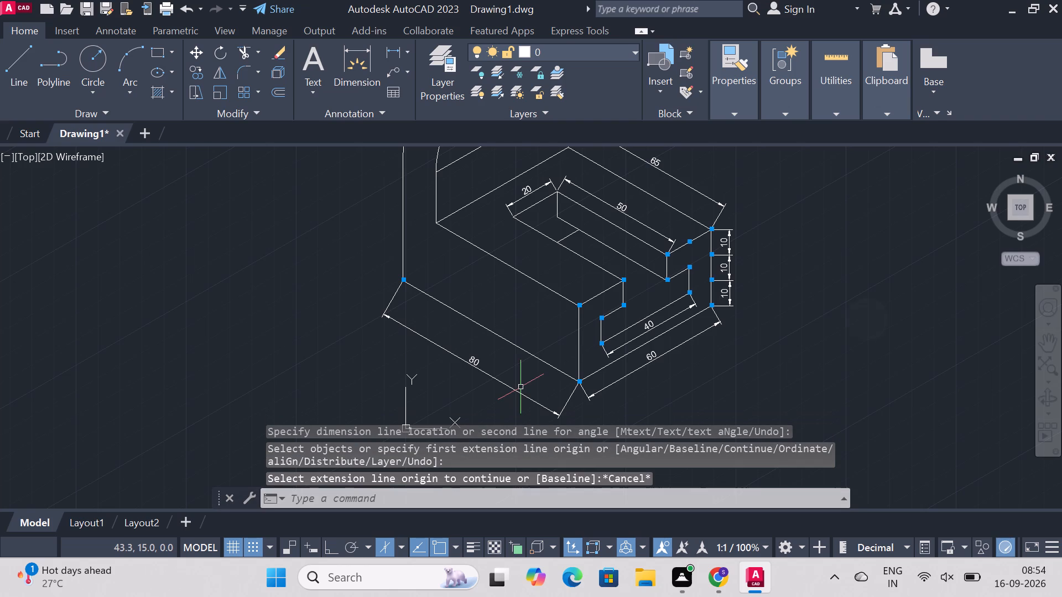
Draw an 80-unit vertical line up from the bottom corner of the base beneath the upright's outer side.
{"action": "key", "text": "l"}
{"action": "key", "text": "Return"}
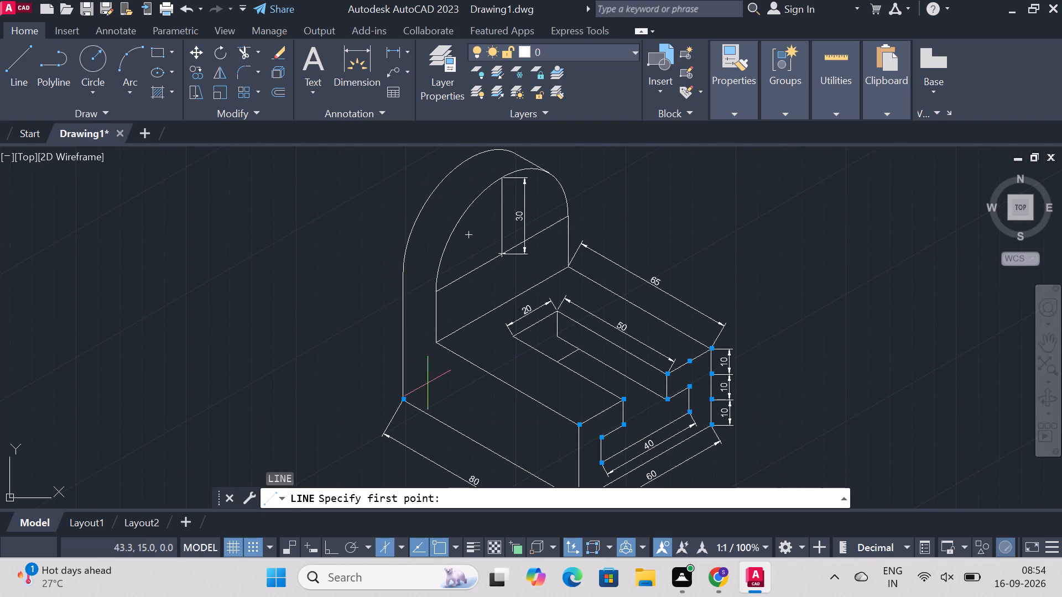
{"action": "left_click", "coordinate": [398, 399]}
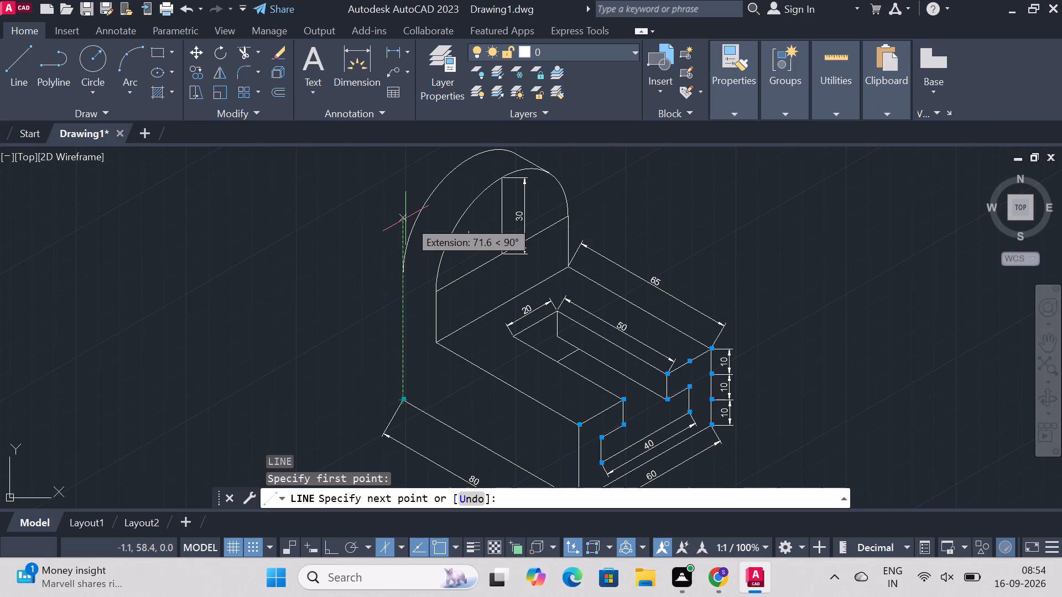
{"action": "type", "text": "80"}
{"action": "key", "text": "Return"}
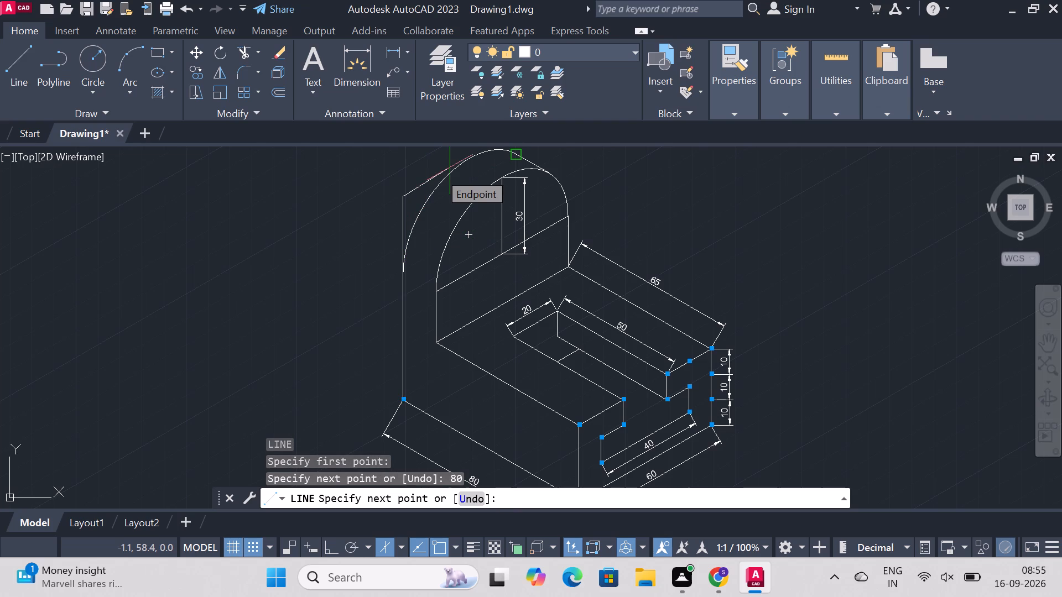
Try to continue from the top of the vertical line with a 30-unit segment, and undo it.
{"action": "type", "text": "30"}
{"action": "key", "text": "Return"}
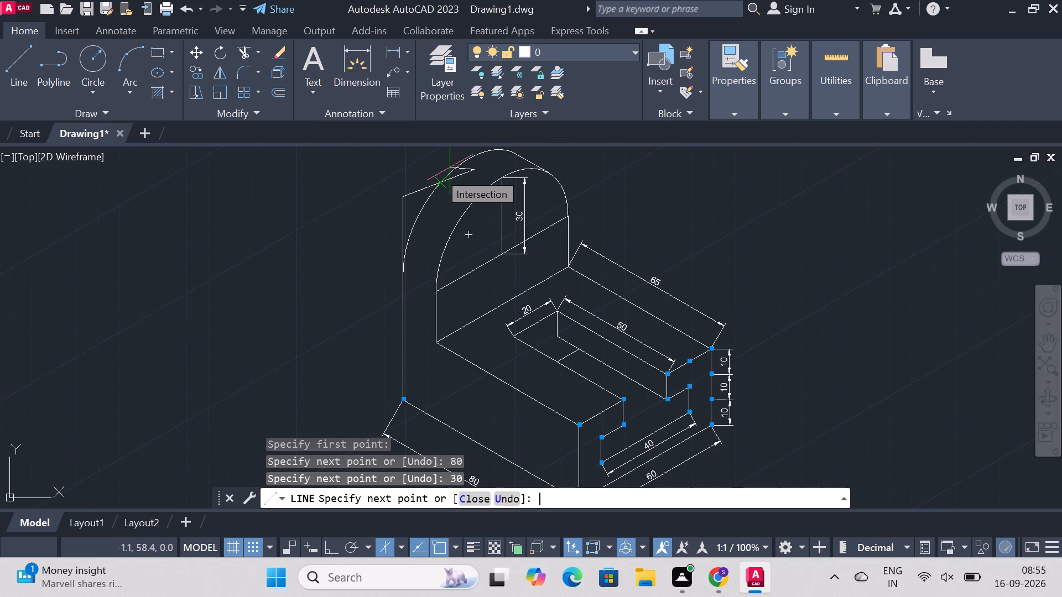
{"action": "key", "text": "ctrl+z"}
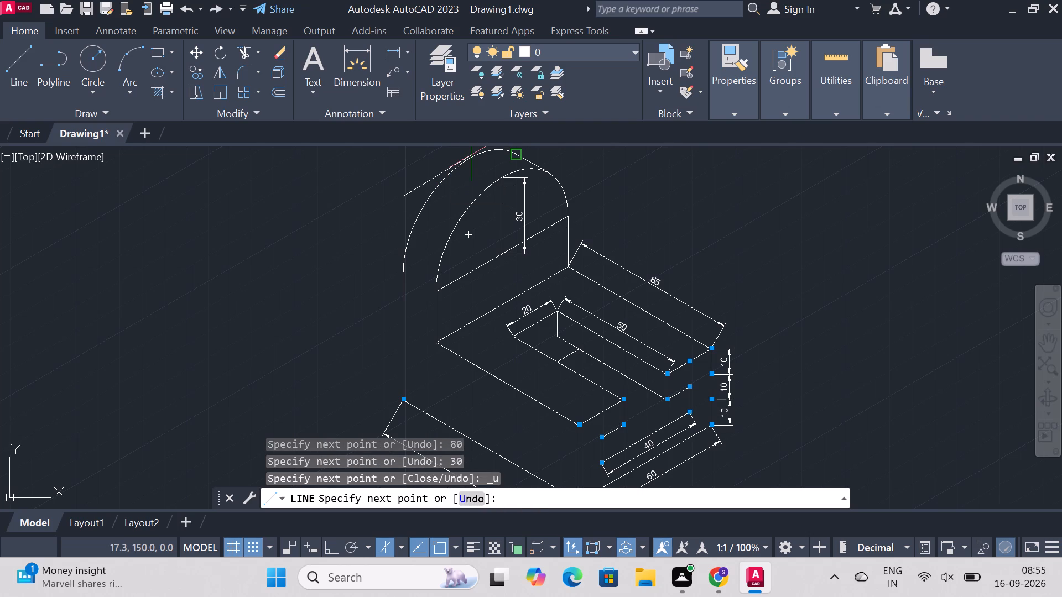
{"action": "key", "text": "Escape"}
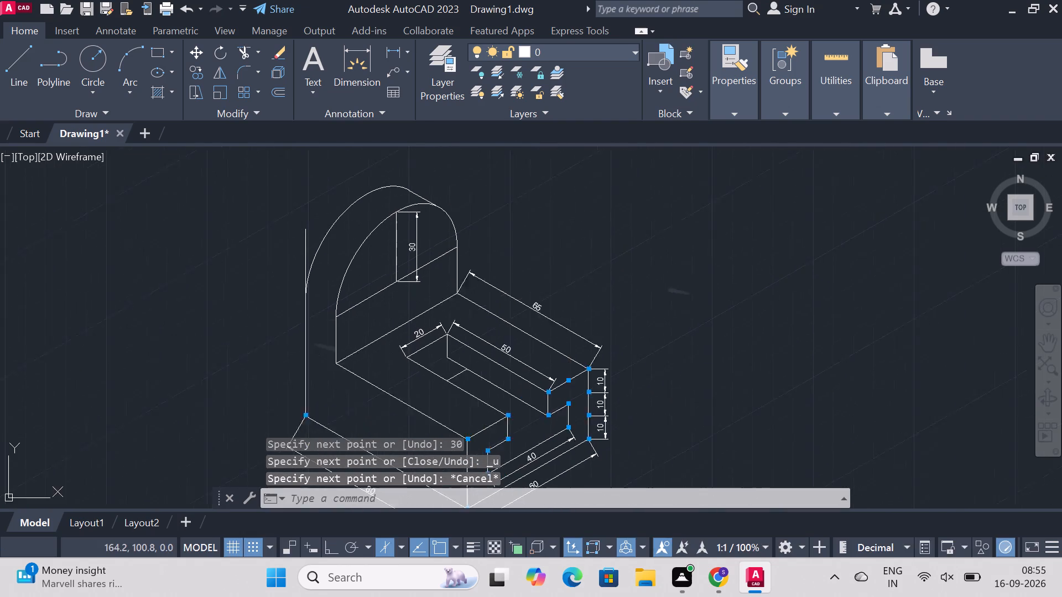
Draw a 30-unit line from the top of the 80-unit vertical line along the isometric axis towards the arc's crown.
{"action": "key", "text": "l"}
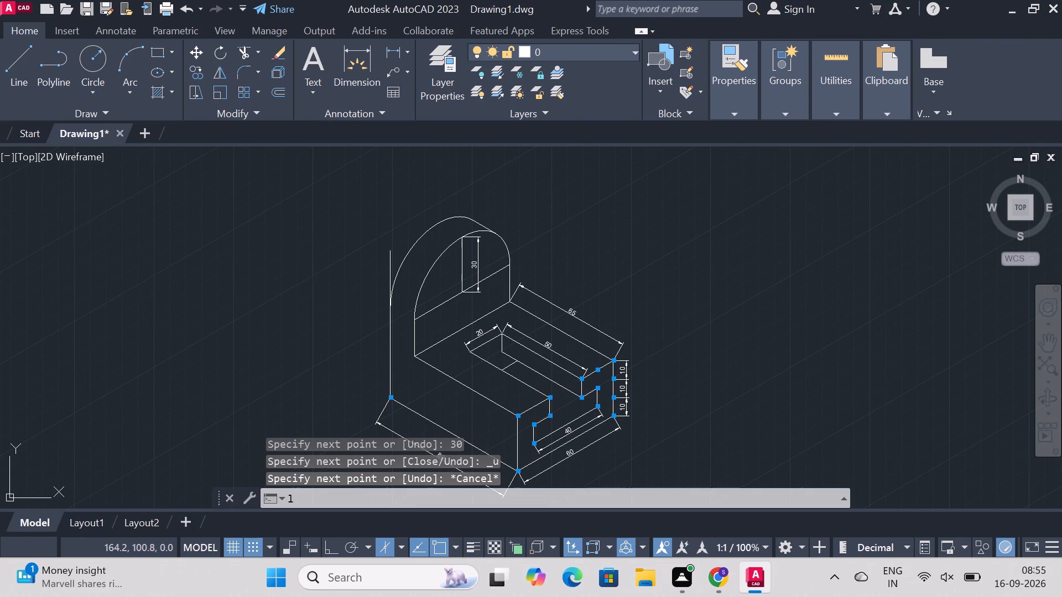
{"action": "key", "text": "Return"}
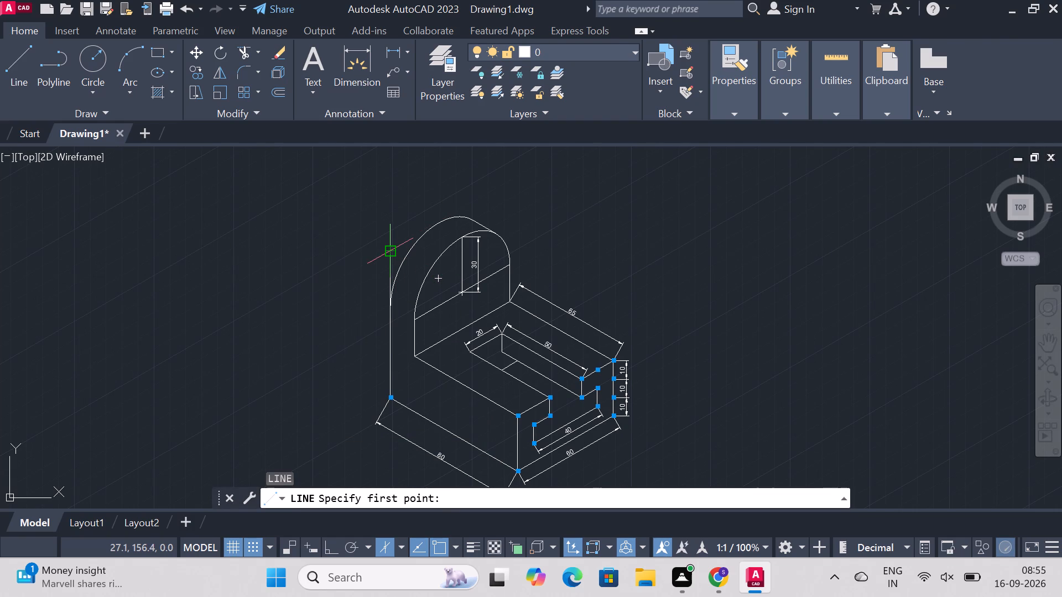
{"action": "left_click", "coordinate": [393, 251]}
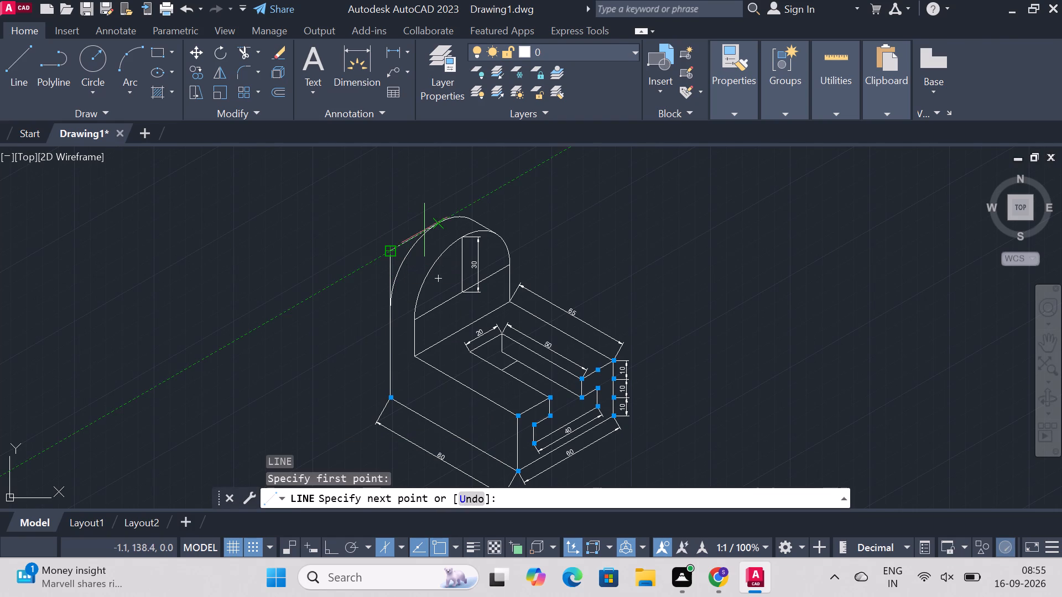
{"action": "type", "text": "30"}
{"action": "key", "text": "Return"}
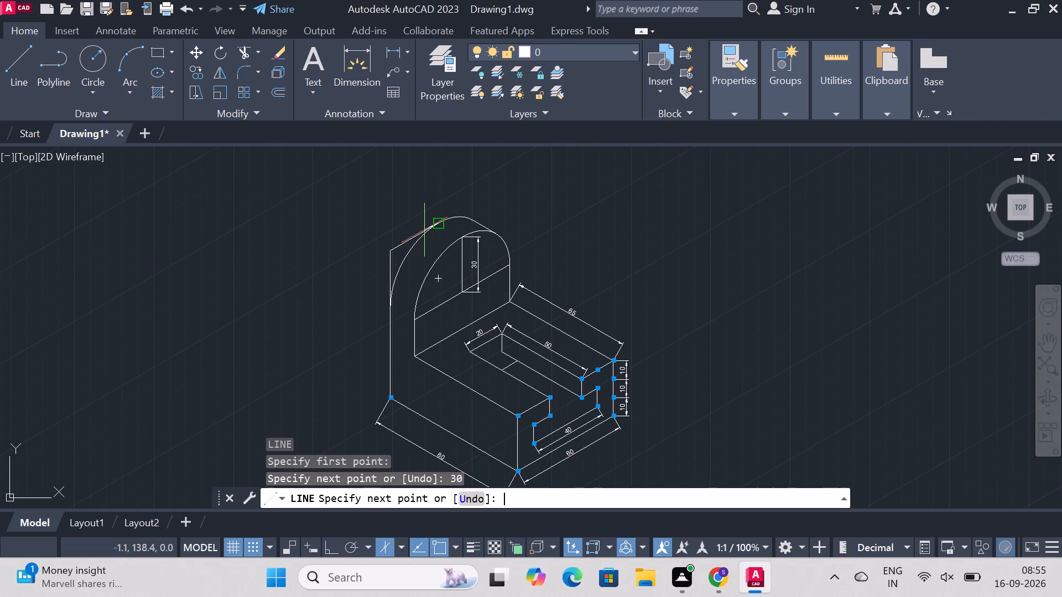
{"action": "key", "text": "Escape"}
Trim away the part of the 80-unit vertical line that rises above the start of the upright's outer arc.
{"action": "type", "text": "trim"}
{"action": "key", "text": "Return"}
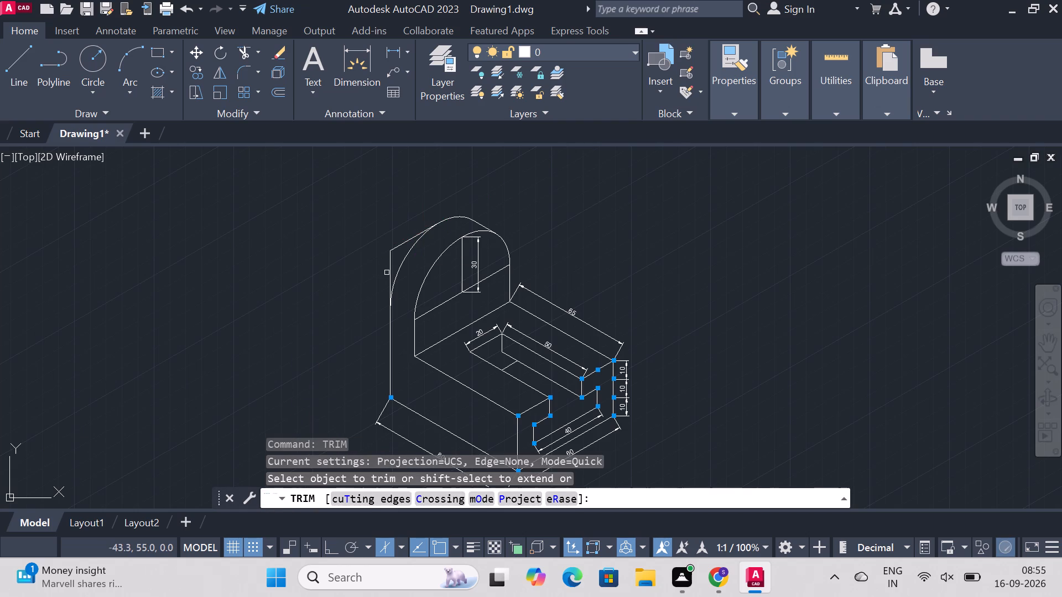
{"action": "left_click", "coordinate": [388, 272]}
{"action": "key", "text": "Escape"}
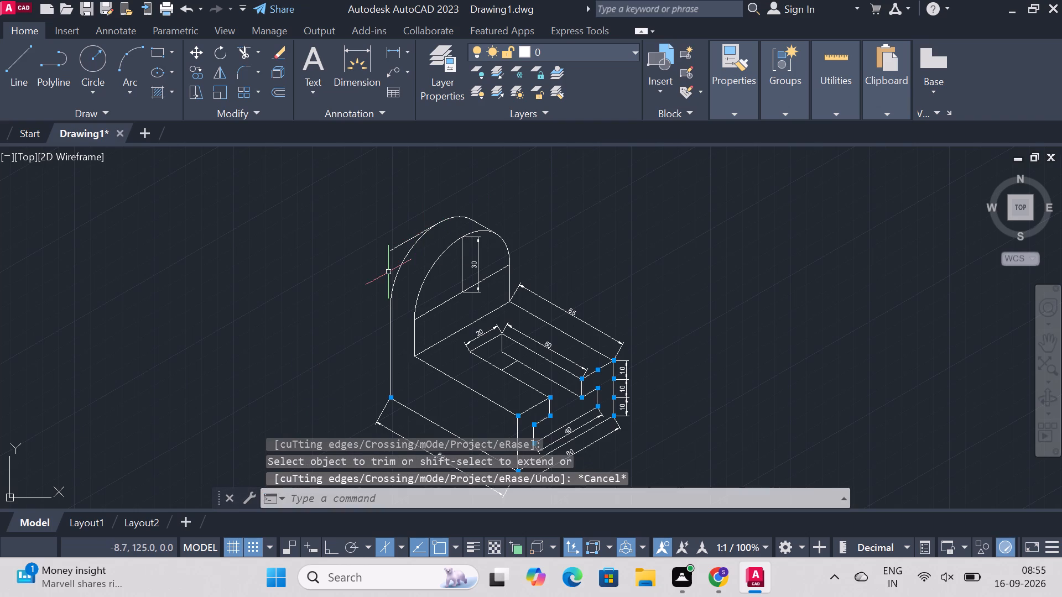
Dimension the 80-unit overall height from the free end of the slanted reference line to the base's bottom corner, placing it outside the block.
{"action": "left_click", "coordinate": [350, 60]}
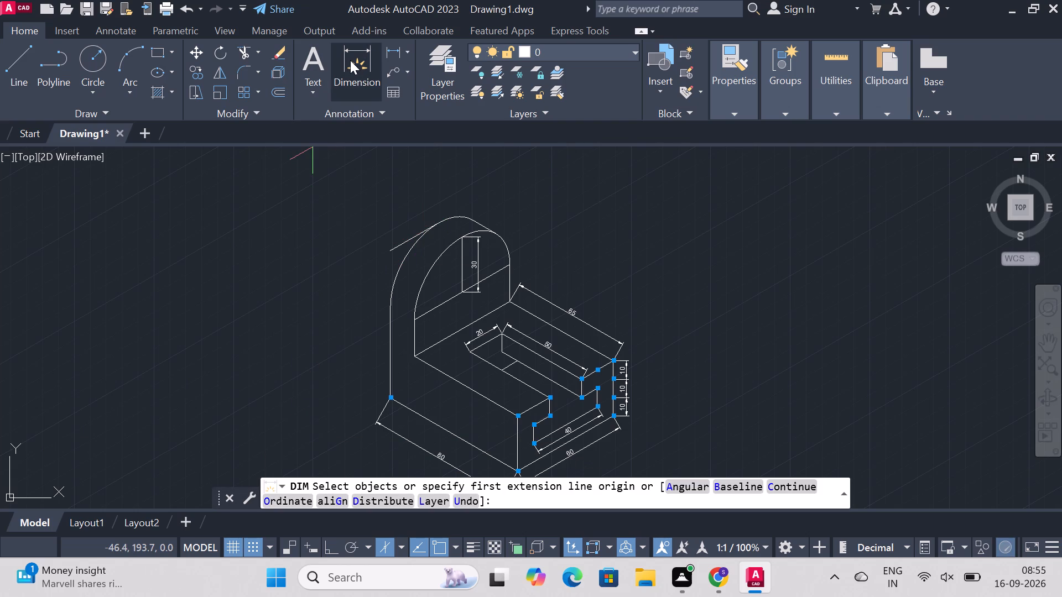
{"action": "left_click", "coordinate": [390, 253]}
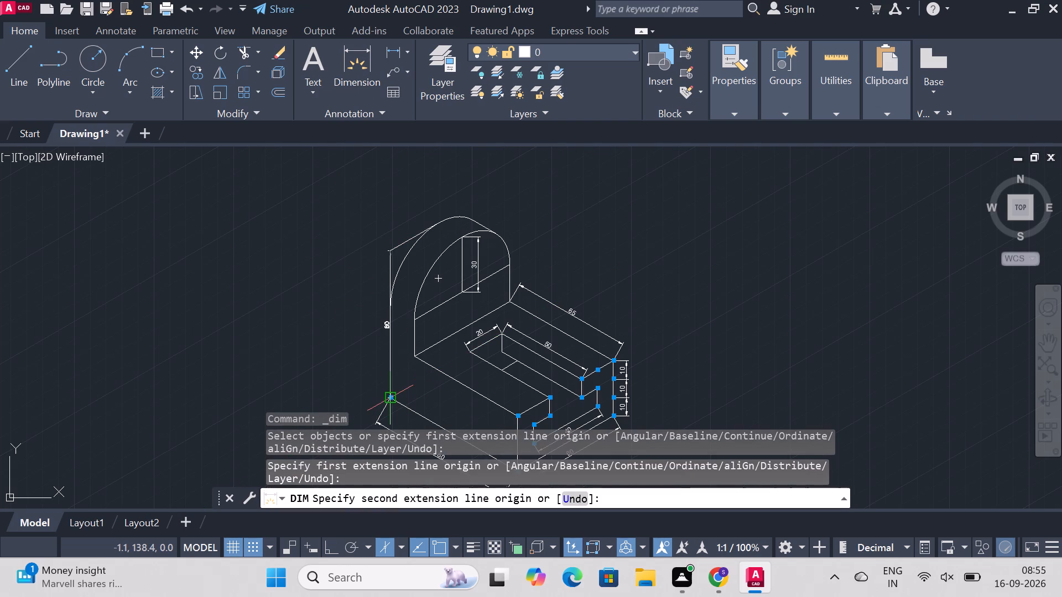
{"action": "left_click", "coordinate": [386, 397]}
{"action": "left_click", "coordinate": [365, 390]}
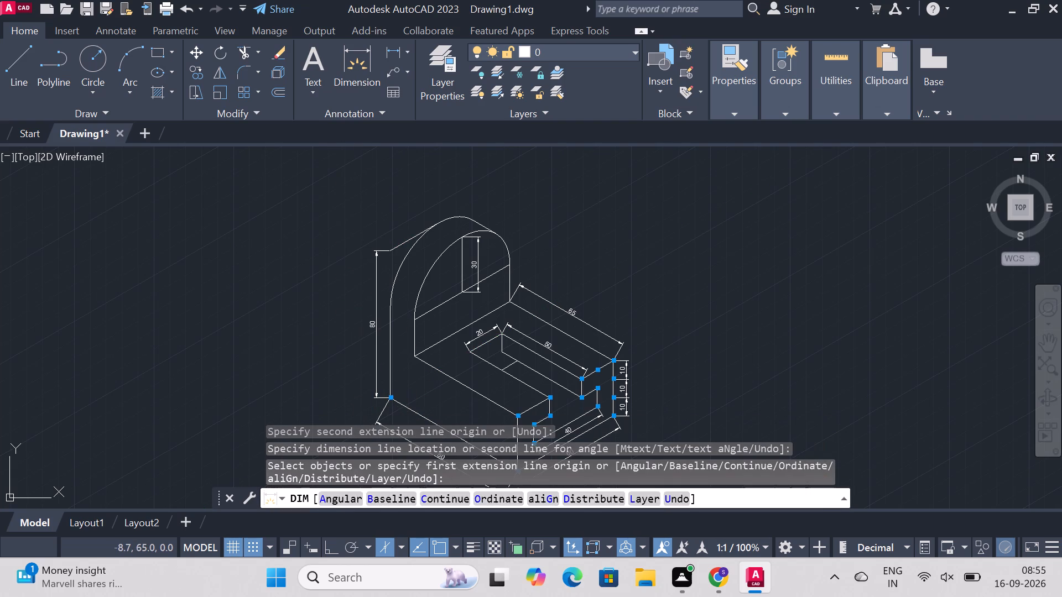
{"action": "key", "text": "Escape"}
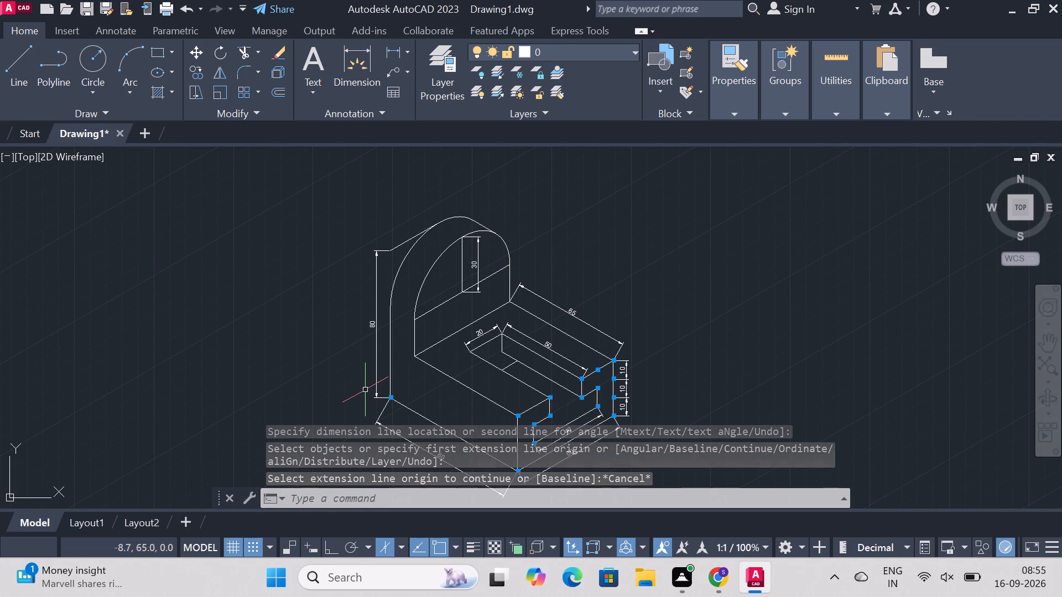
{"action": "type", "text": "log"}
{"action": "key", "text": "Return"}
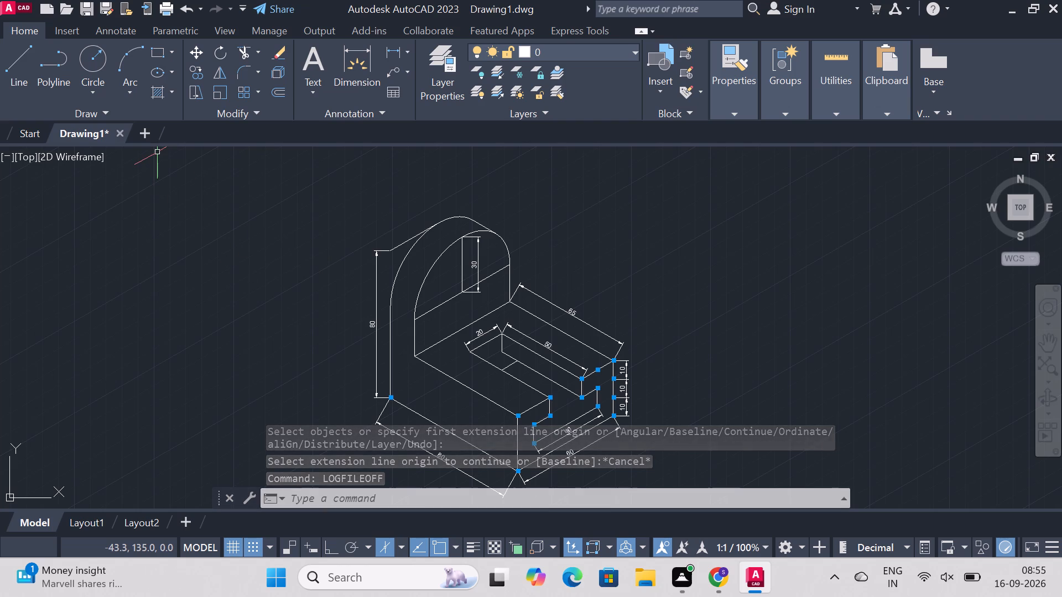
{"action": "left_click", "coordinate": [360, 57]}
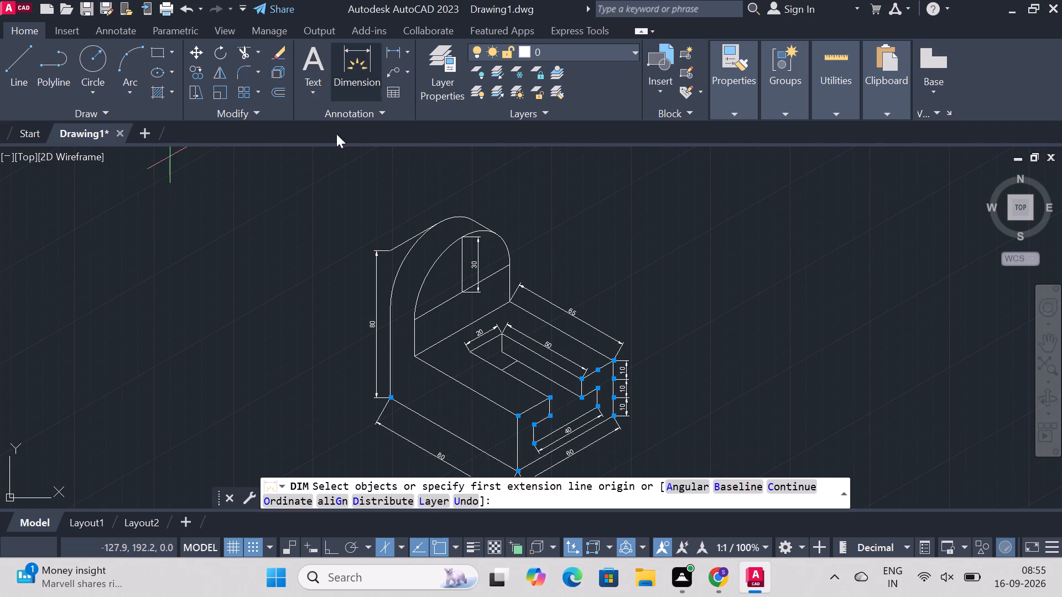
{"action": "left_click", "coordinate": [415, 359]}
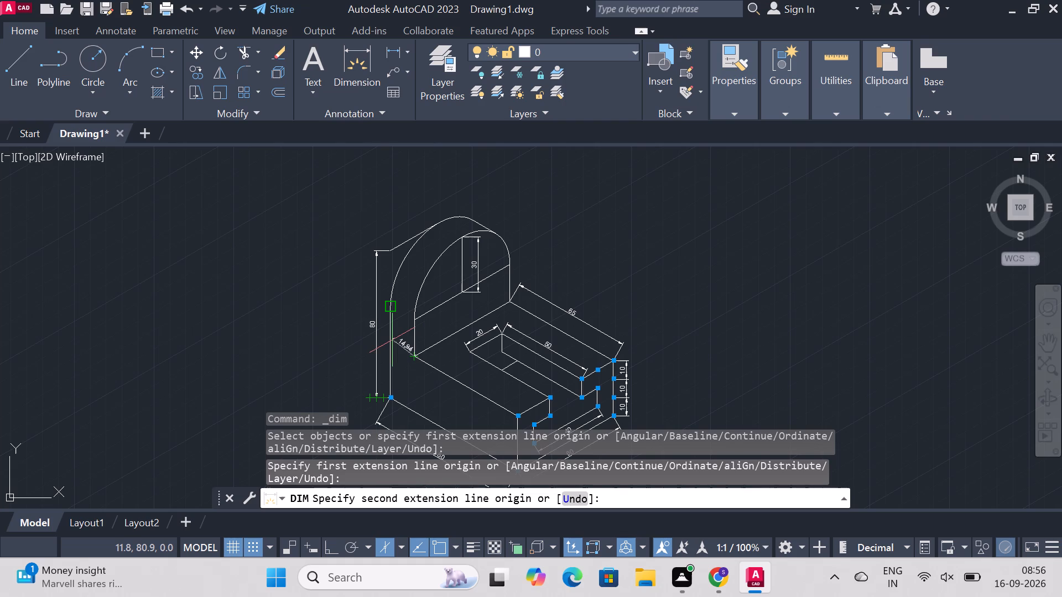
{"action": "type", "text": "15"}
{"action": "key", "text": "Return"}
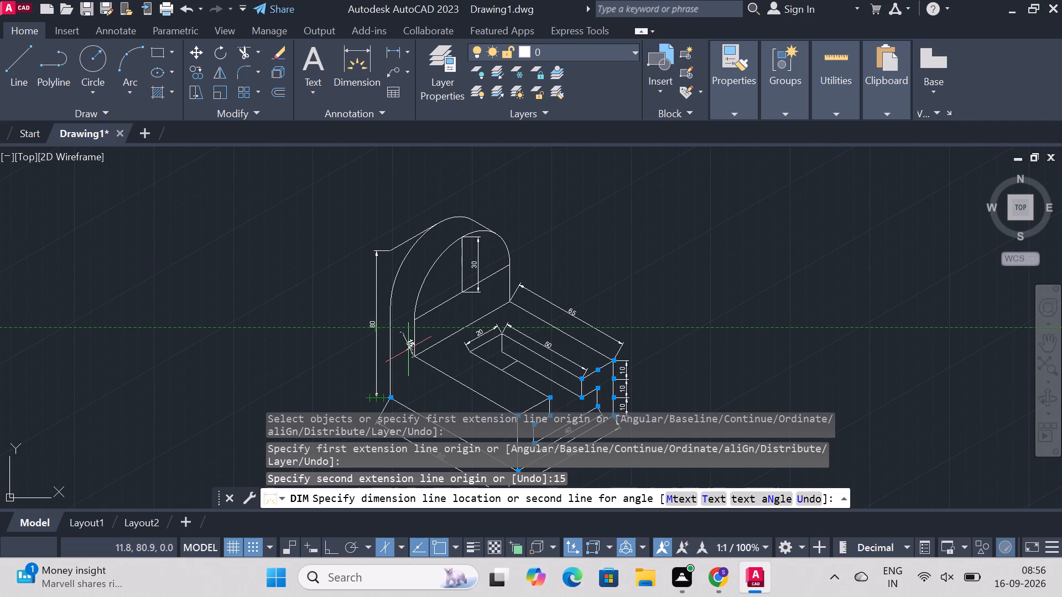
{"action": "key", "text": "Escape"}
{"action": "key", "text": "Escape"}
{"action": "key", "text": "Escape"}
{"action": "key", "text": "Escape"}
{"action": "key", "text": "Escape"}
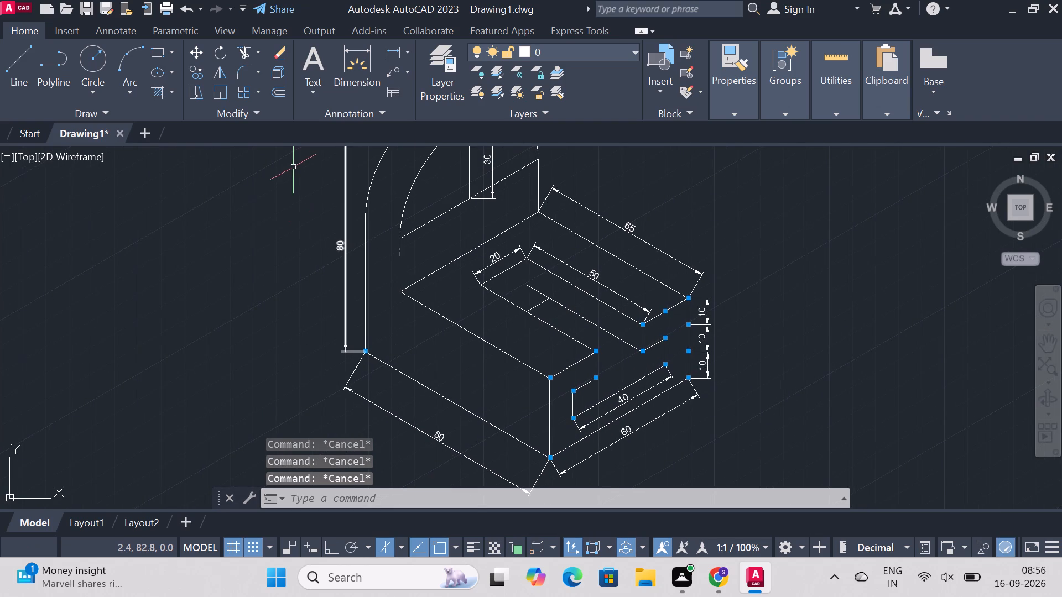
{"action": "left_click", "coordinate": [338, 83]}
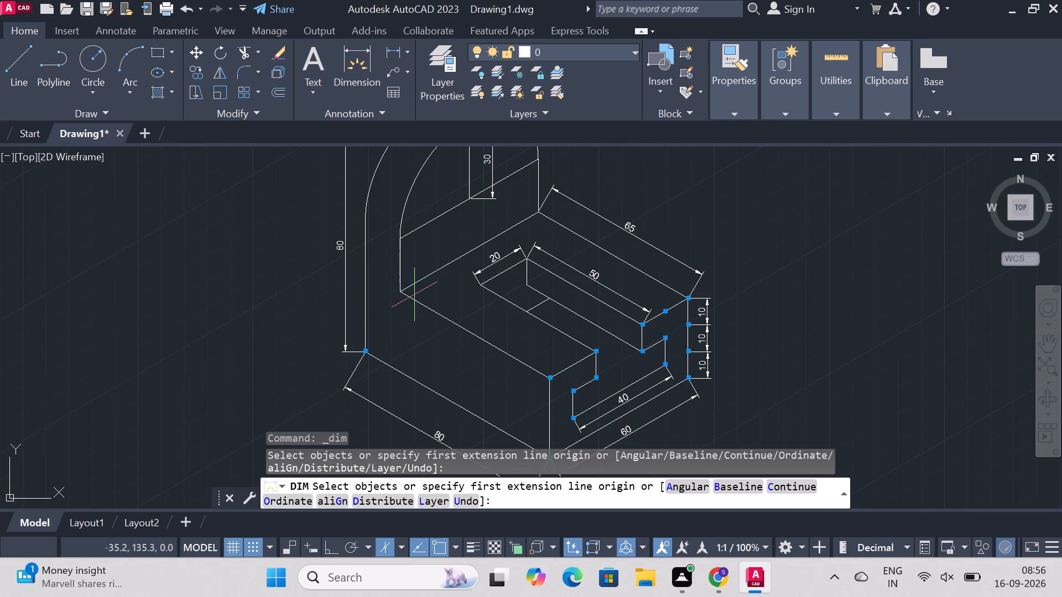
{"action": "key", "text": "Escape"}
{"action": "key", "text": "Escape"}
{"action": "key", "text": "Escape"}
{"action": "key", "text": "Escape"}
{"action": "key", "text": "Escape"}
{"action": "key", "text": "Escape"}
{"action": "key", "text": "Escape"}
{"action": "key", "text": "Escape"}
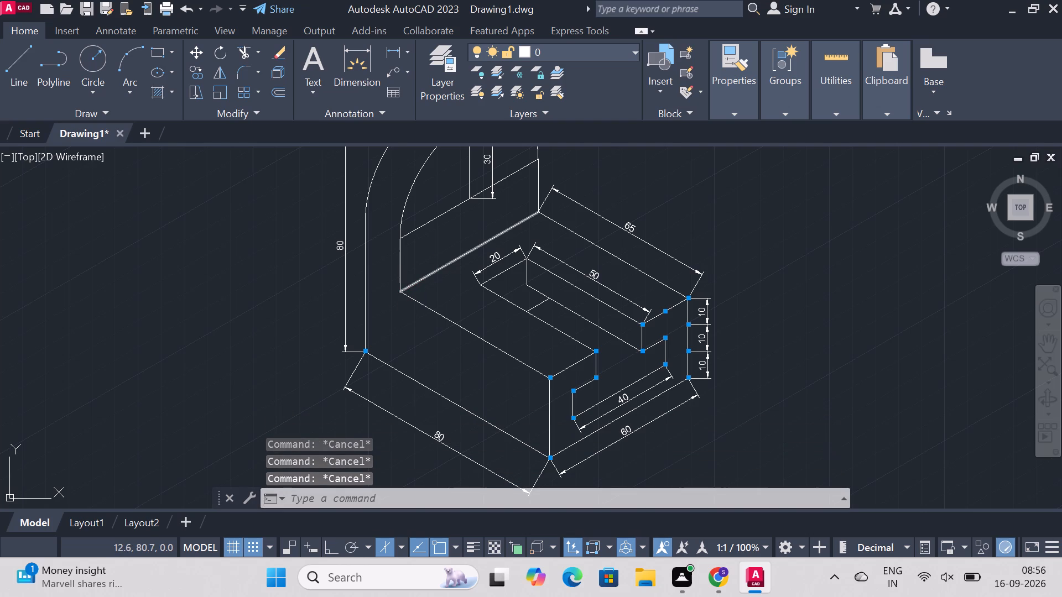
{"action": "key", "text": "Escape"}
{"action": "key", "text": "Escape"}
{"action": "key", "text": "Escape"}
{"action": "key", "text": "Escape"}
Dimension the upright's thickness as 15 from the lower end of the outer arc towards the inner arc, with the dimension line between them.
{"action": "left_click", "coordinate": [336, 88]}
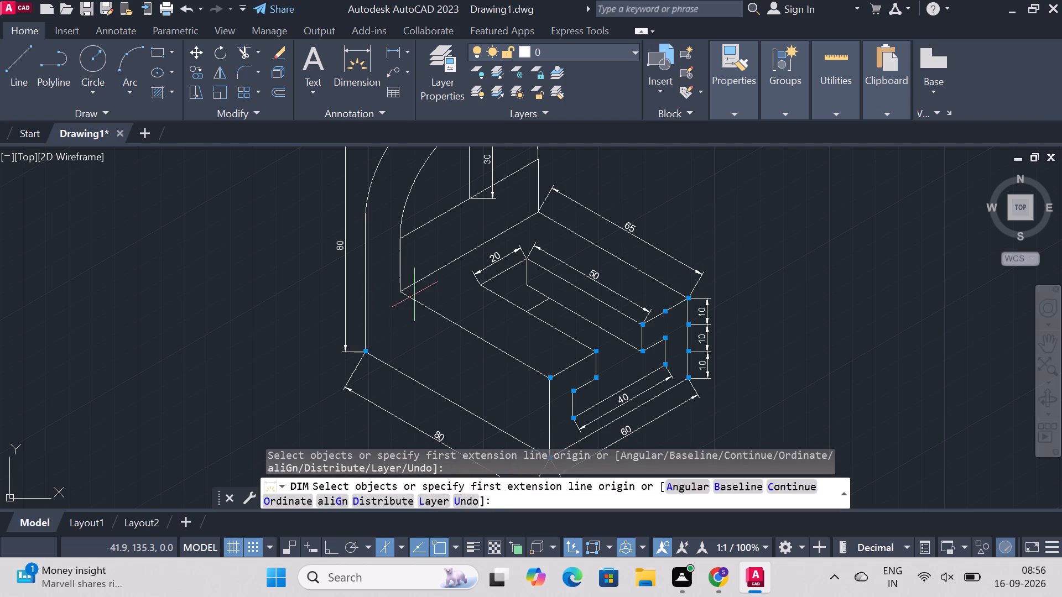
{"action": "left_click", "coordinate": [360, 216]}
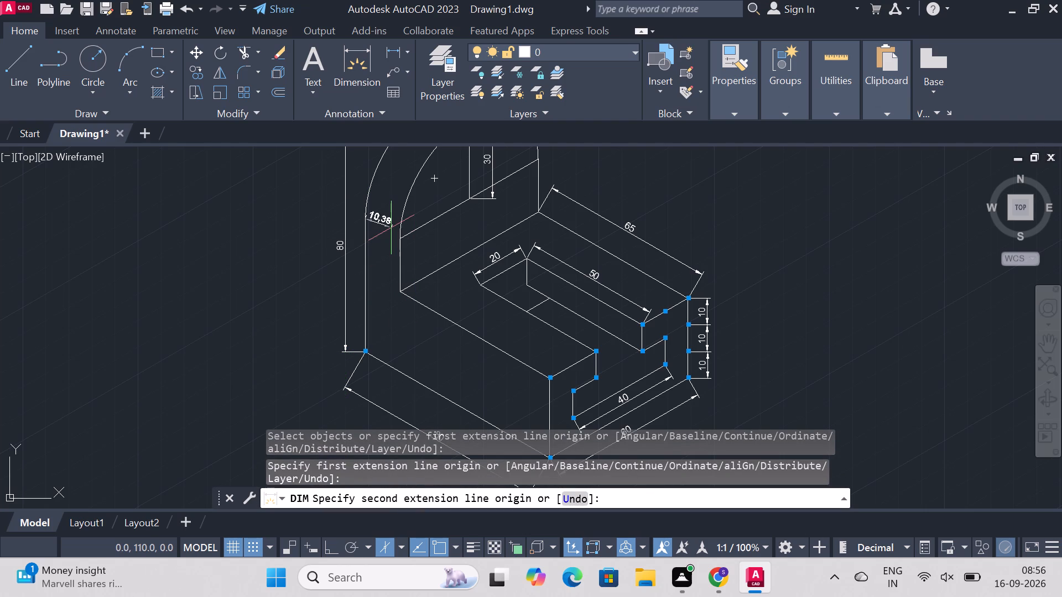
{"action": "type", "text": "15"}
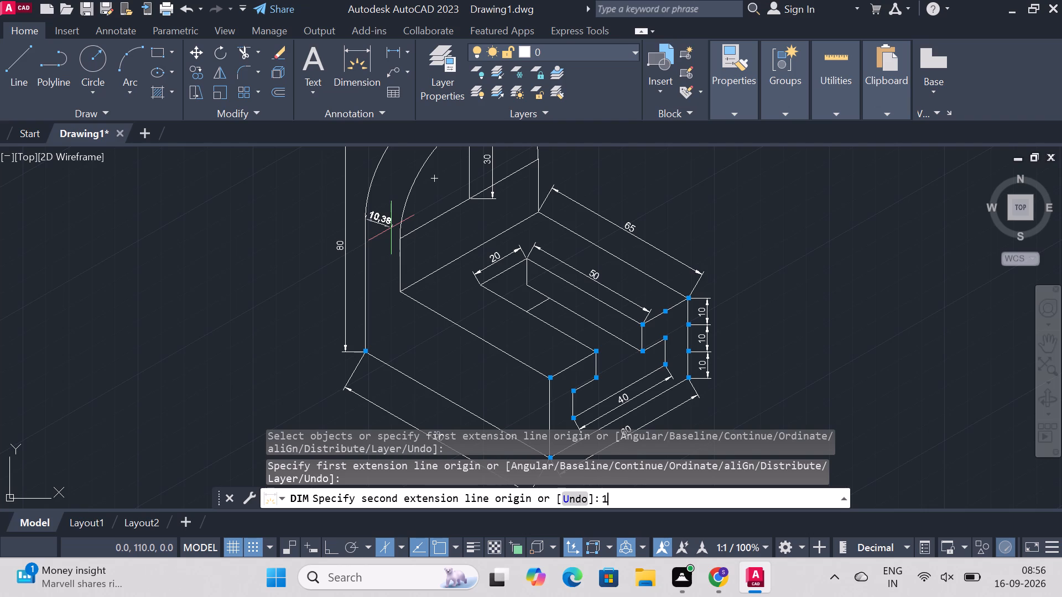
{"action": "key", "text": "Return"}
{"action": "left_click", "coordinate": [399, 232]}
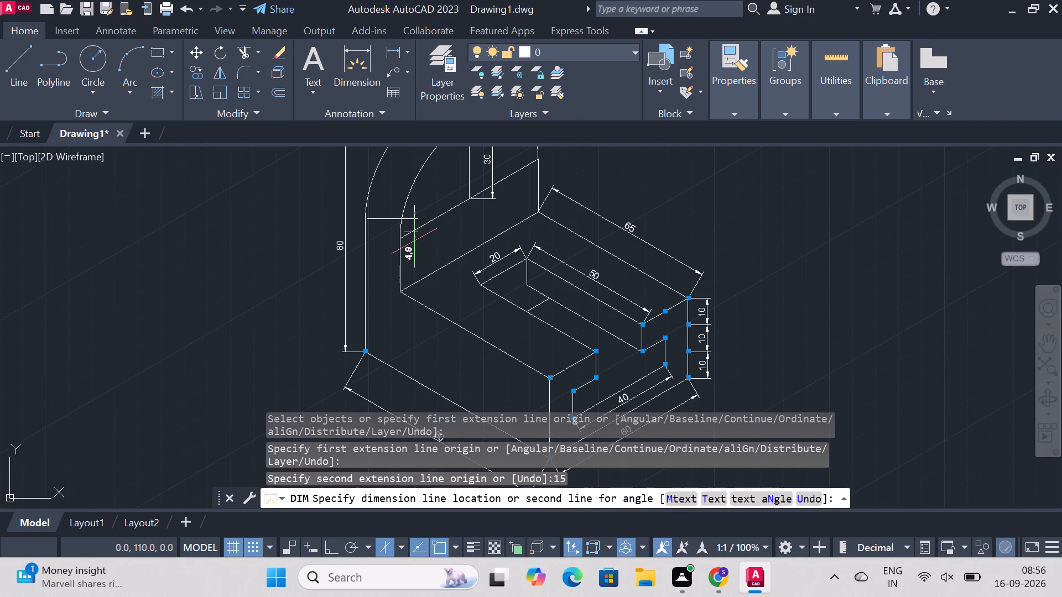
{"action": "left_click", "coordinate": [400, 224]}
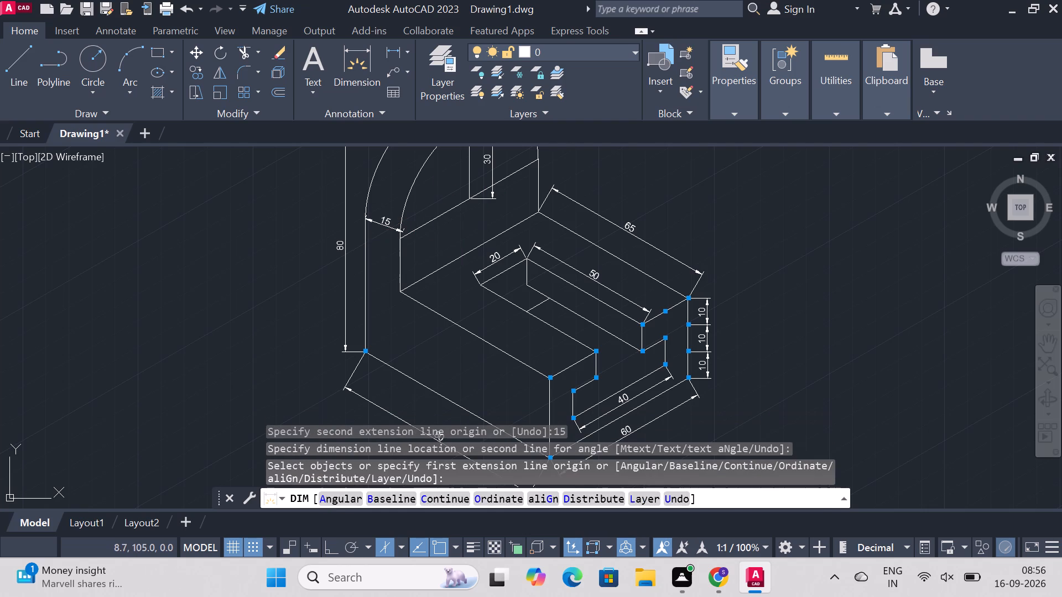
{"action": "key", "text": "Escape"}
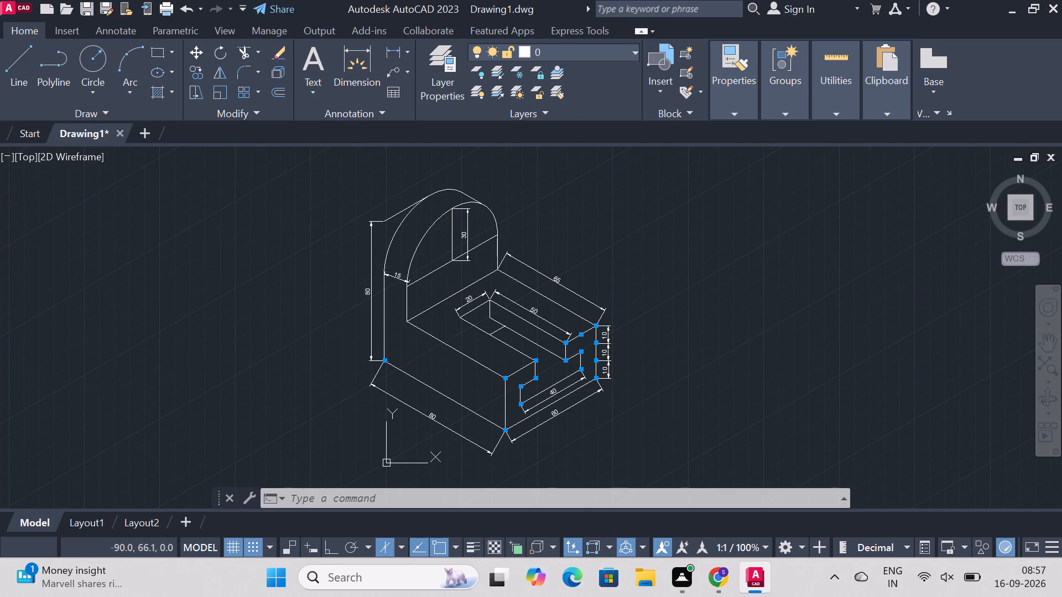
Save the drawing to the Desktop as "isometric component".
{"action": "key", "text": "ctrl+s"}
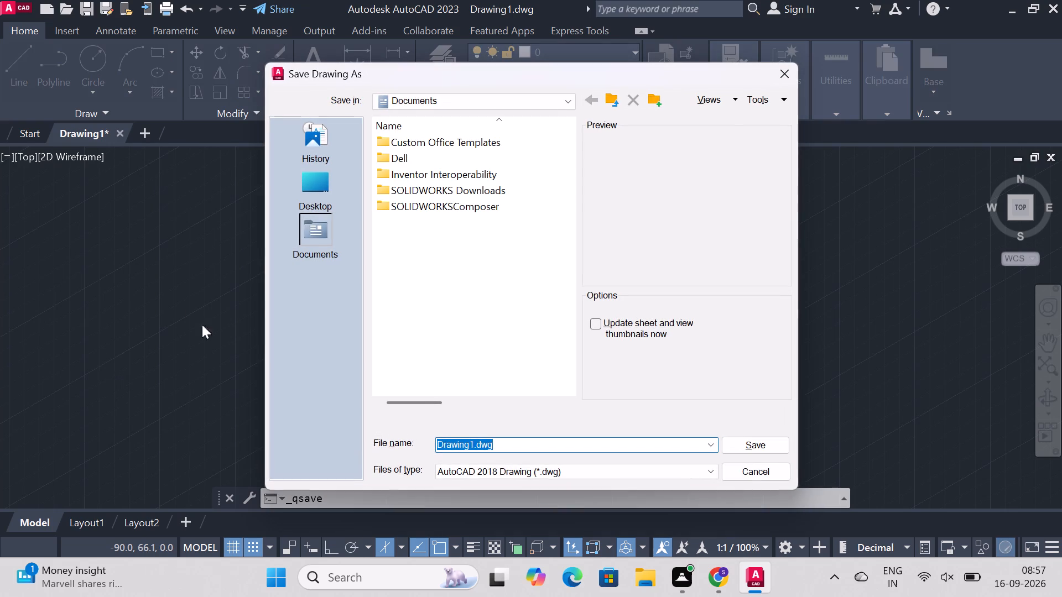
{"action": "left_click", "coordinate": [335, 190]}
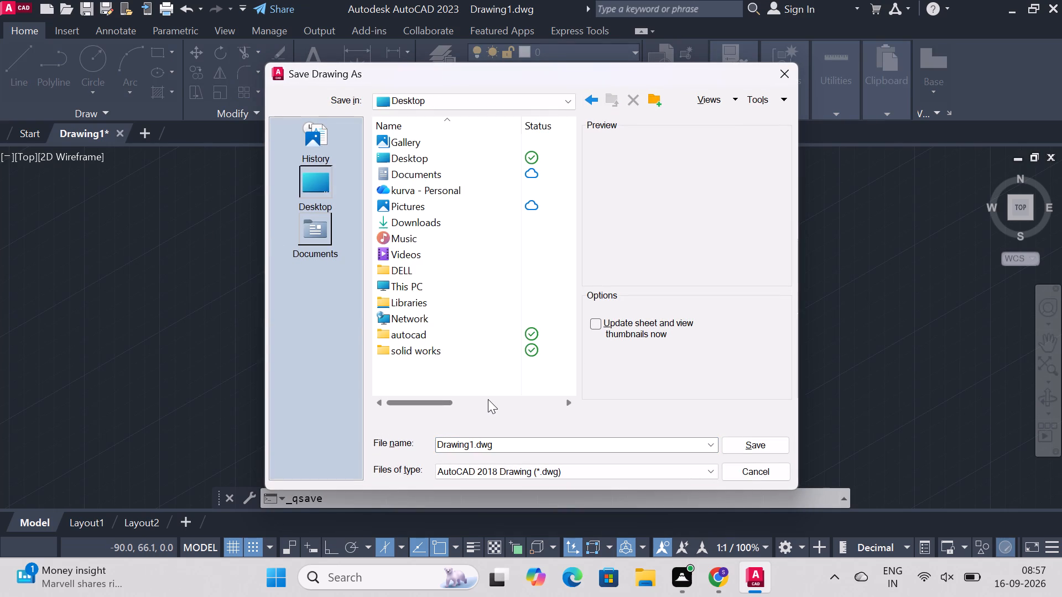
{"action": "left_click", "coordinate": [504, 446]}
{"action": "key", "text": "BackSpace"}
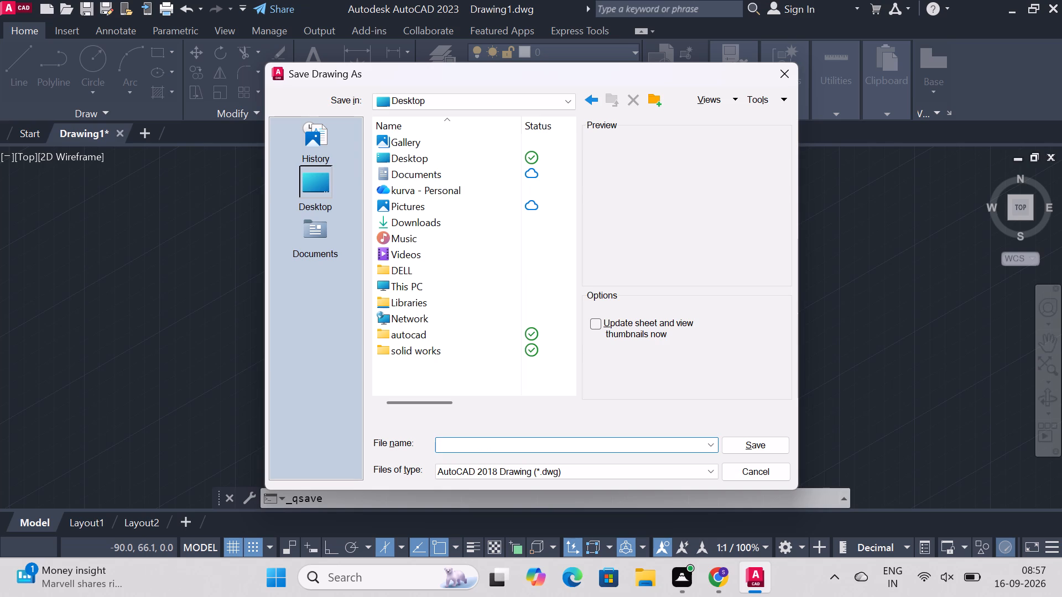
{"action": "type", "text": "isometric"}
{"action": "key", "text": "space"}
{"action": "type", "text": "compi"}
{"action": "key", "text": "BackSpace"}
{"action": "type", "text": "onent"}
{"action": "left_click", "coordinate": [760, 444]}
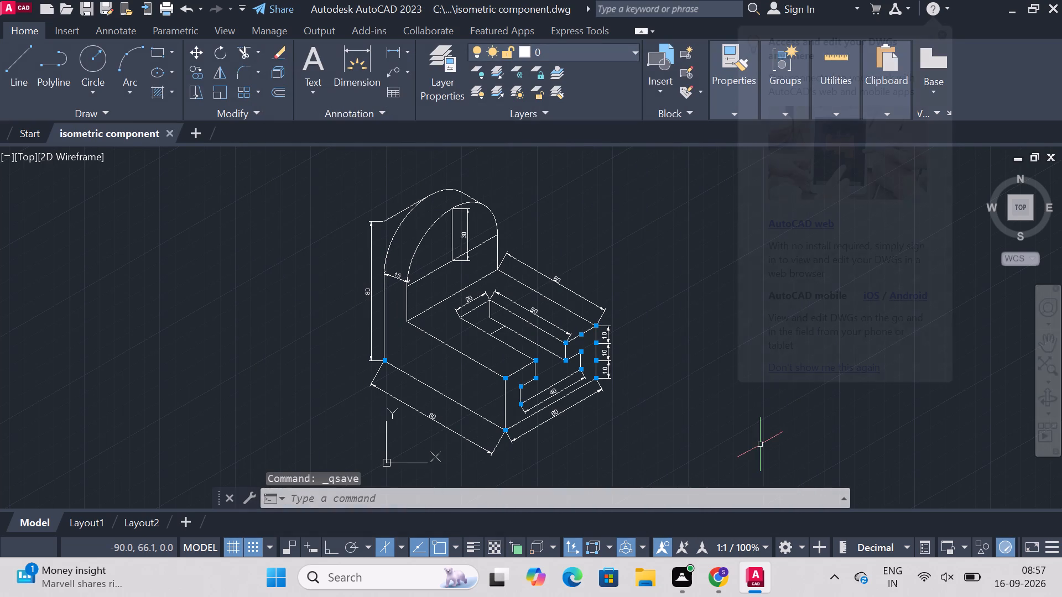
Set up a plot with DWG To PDF.pc3, a window area enclosing the whole dimensioned block, and landscape orientation.
{"action": "type", "text": "plo"}
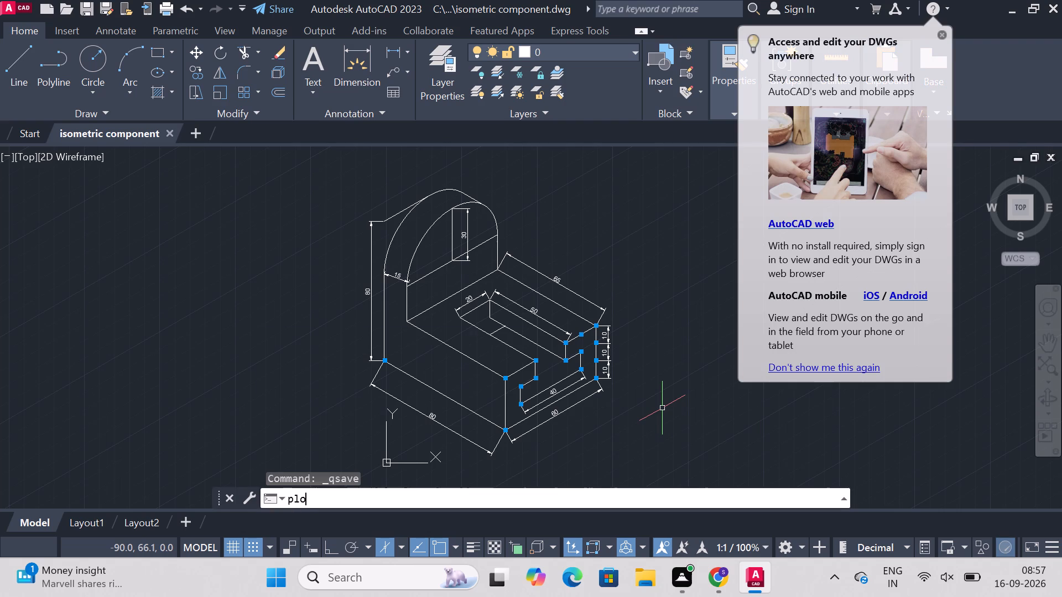
{"action": "key", "text": "t"}
{"action": "key", "text": "Return"}
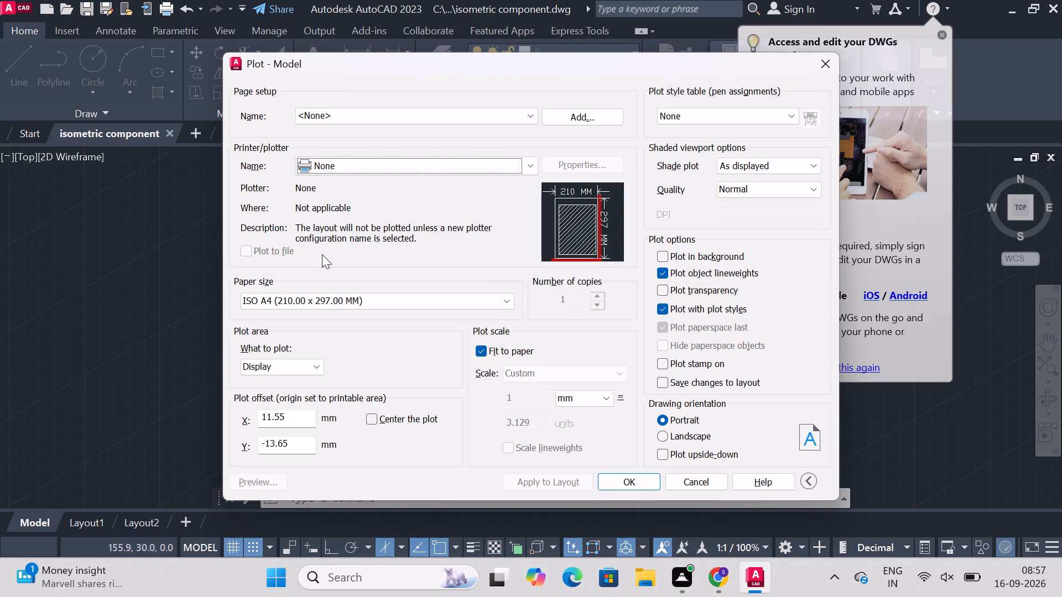
{"action": "left_click", "coordinate": [367, 172]}
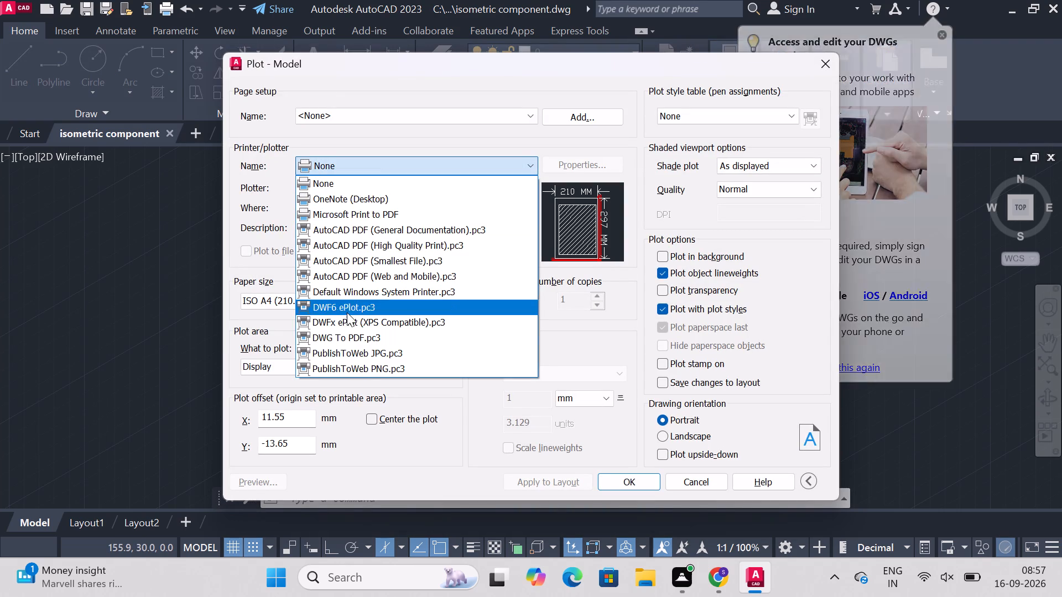
{"action": "left_click", "coordinate": [343, 332]}
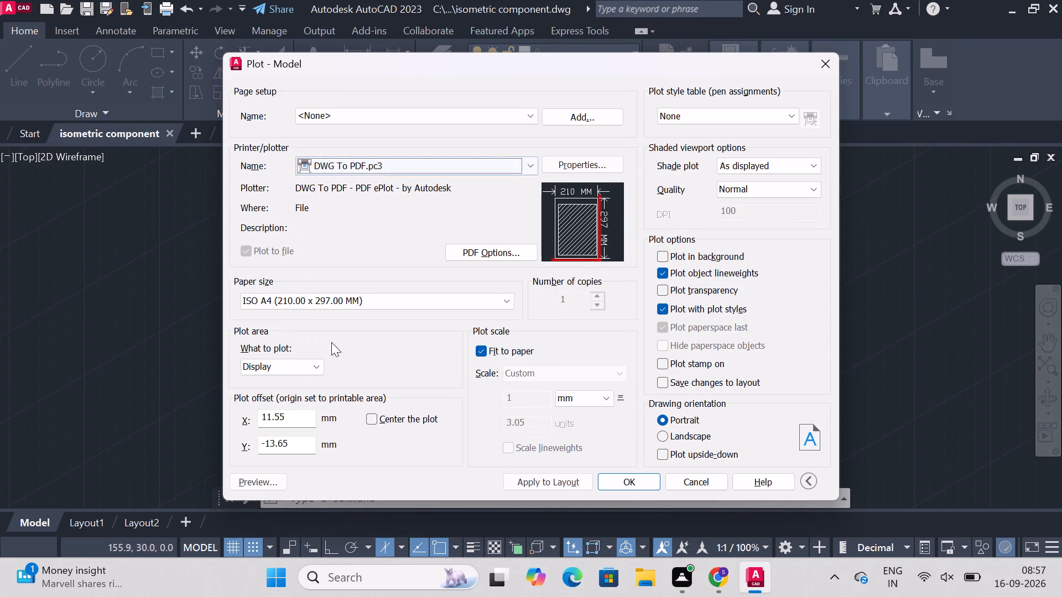
{"action": "left_click", "coordinate": [309, 367]}
{"action": "left_click", "coordinate": [295, 411]}
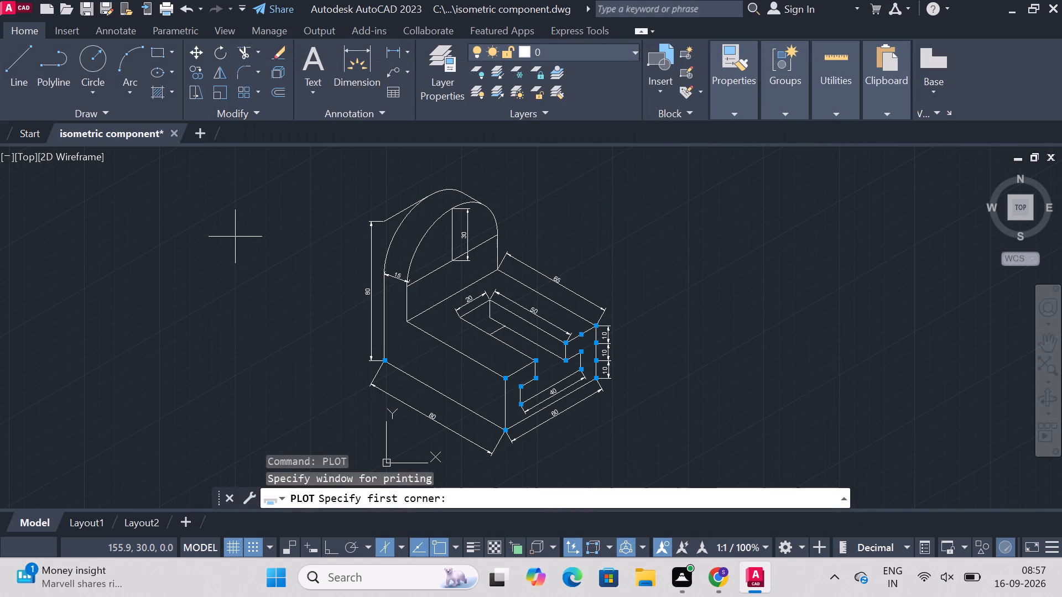
{"action": "left_click", "coordinate": [312, 169]}
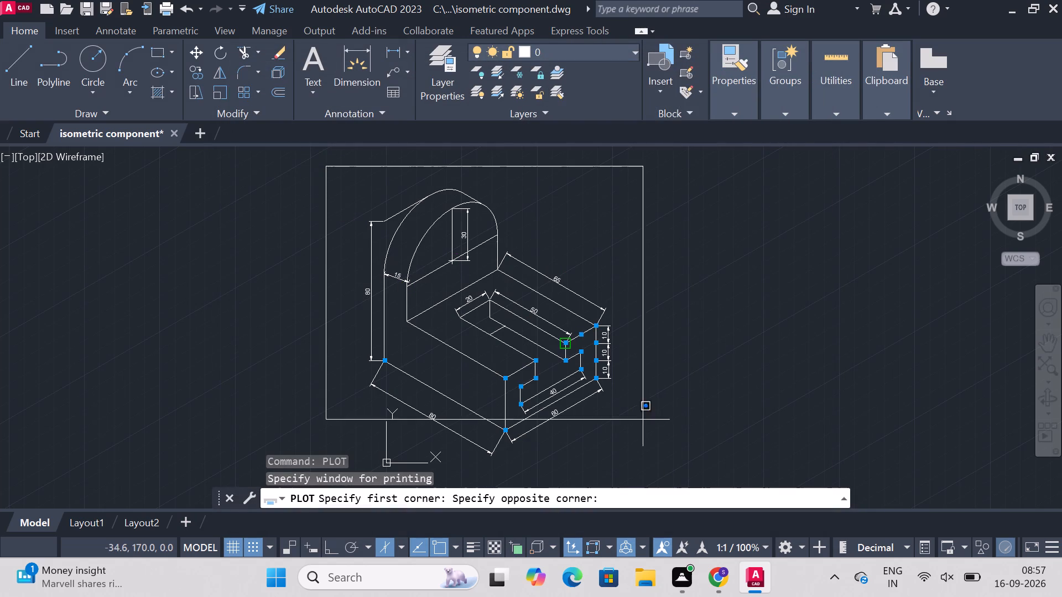
{"action": "left_click", "coordinate": [659, 469]}
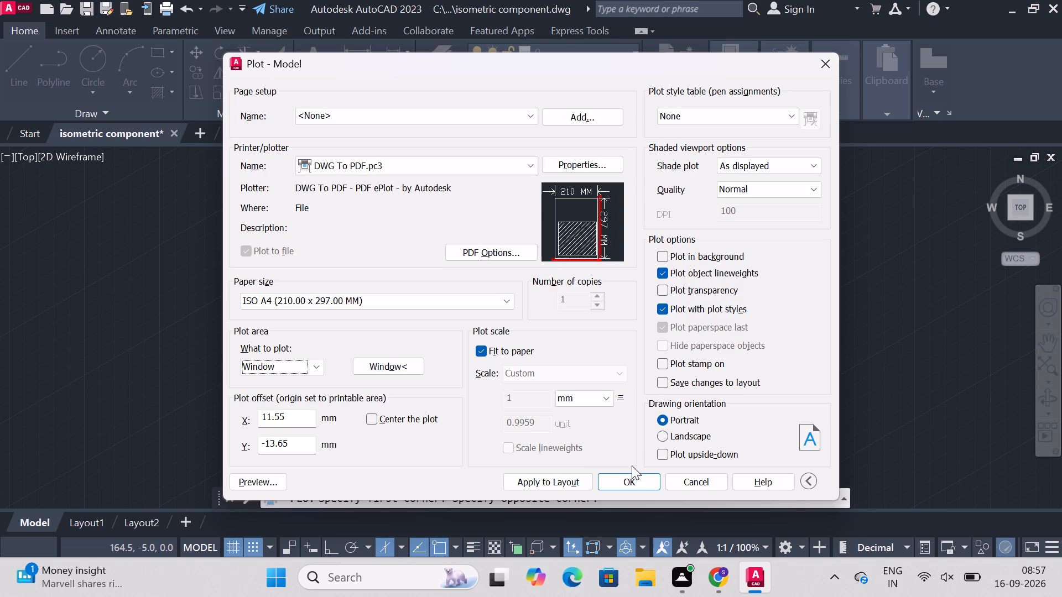
{"action": "left_click", "coordinate": [666, 439]}
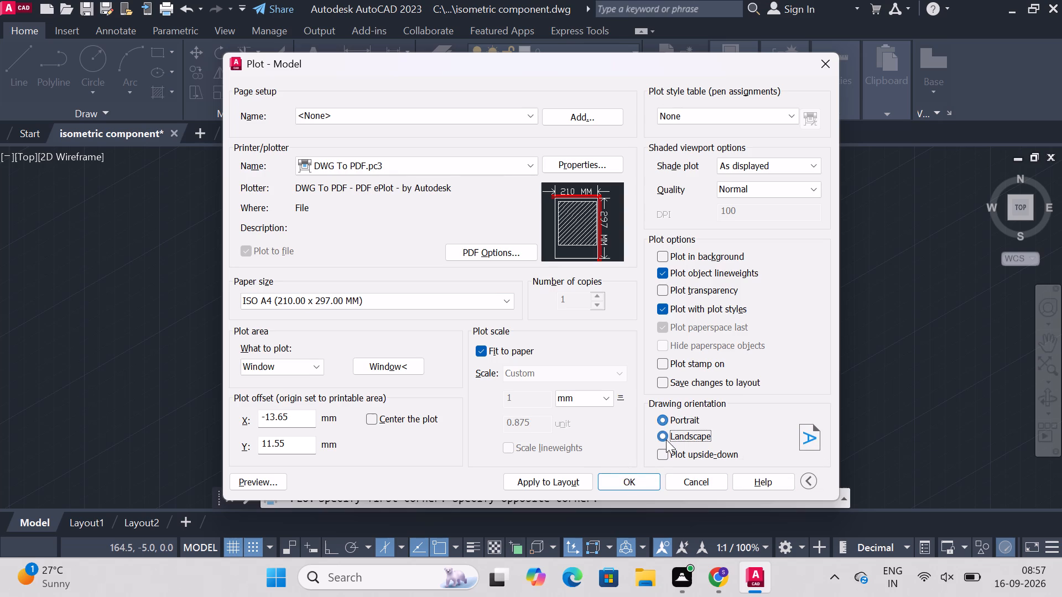
Plot the drawing to the Desktop as isometric component-Model.pdf, and close the opened PDF and the plot notification.
{"action": "left_click", "coordinate": [637, 480]}
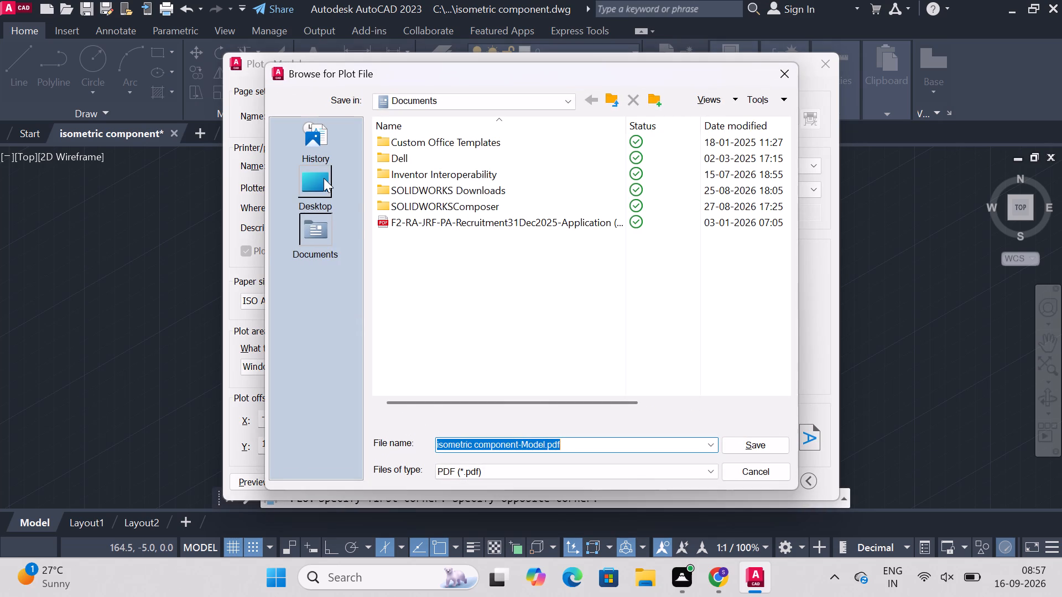
{"action": "left_click_drag", "start_coordinate": [324, 178], "coordinate": [329, 270]}
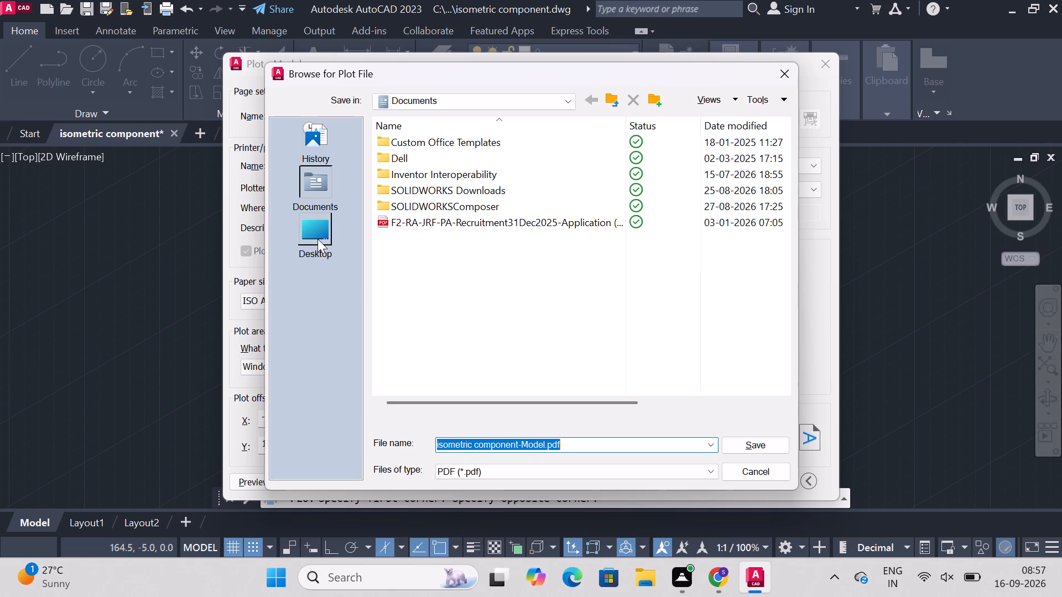
{"action": "left_click", "coordinate": [317, 239]}
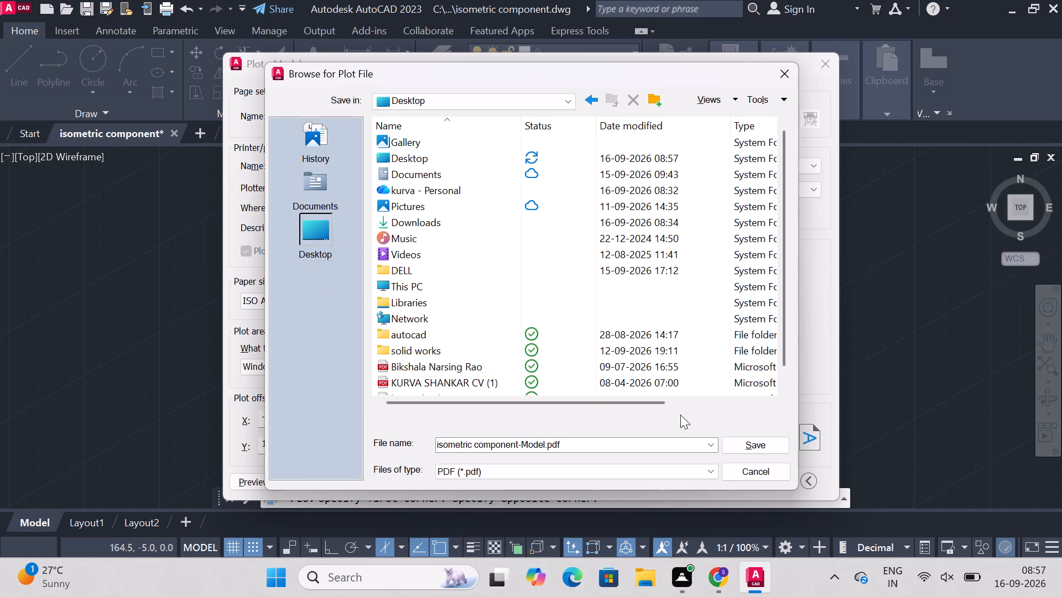
{"action": "left_click", "coordinate": [737, 441]}
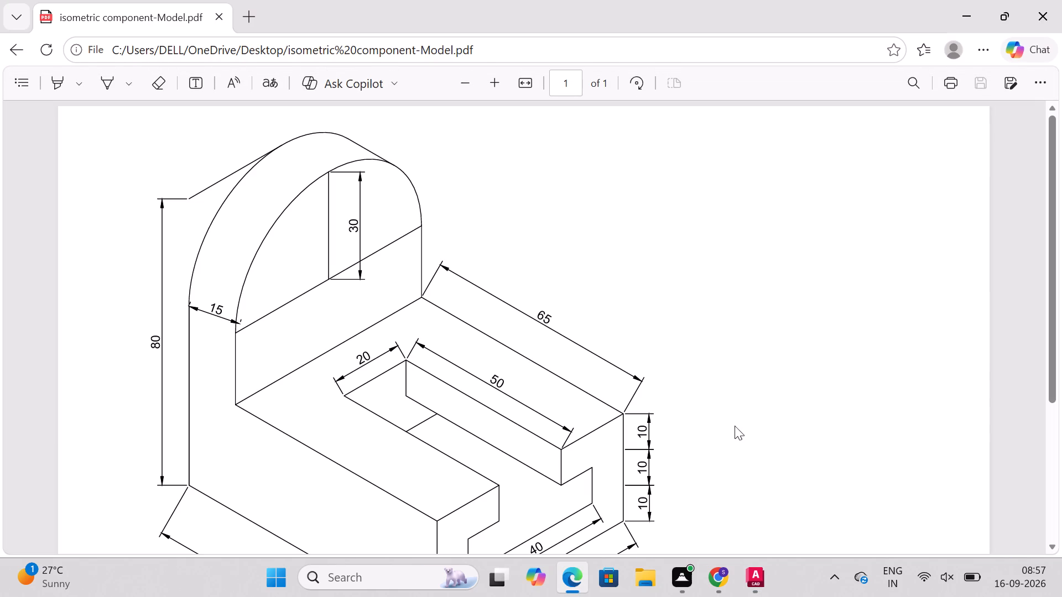
{"action": "left_click", "coordinate": [1039, 18]}
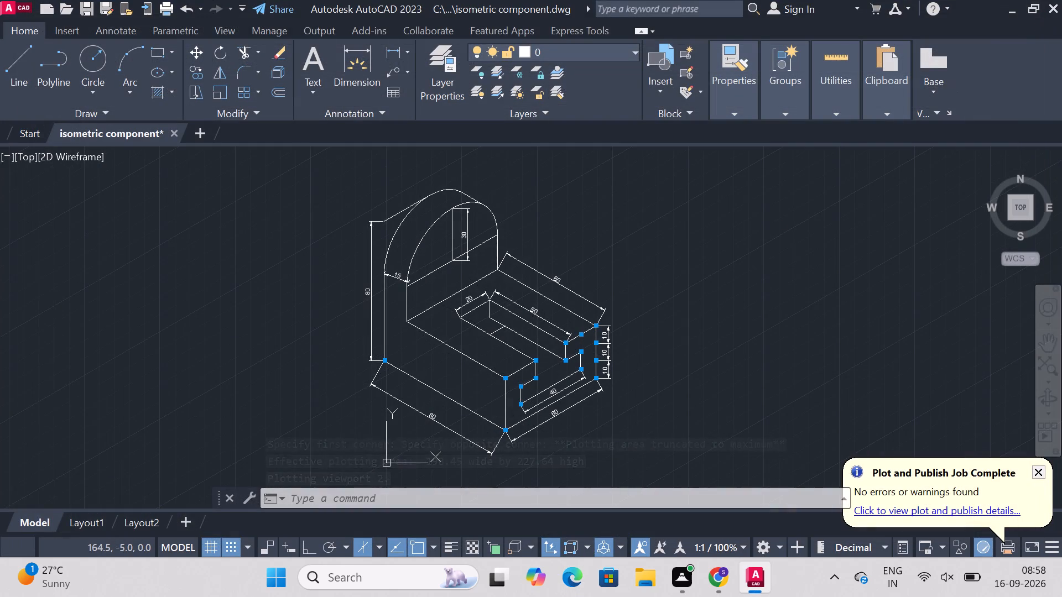
{"action": "left_click", "coordinate": [1033, 474]}
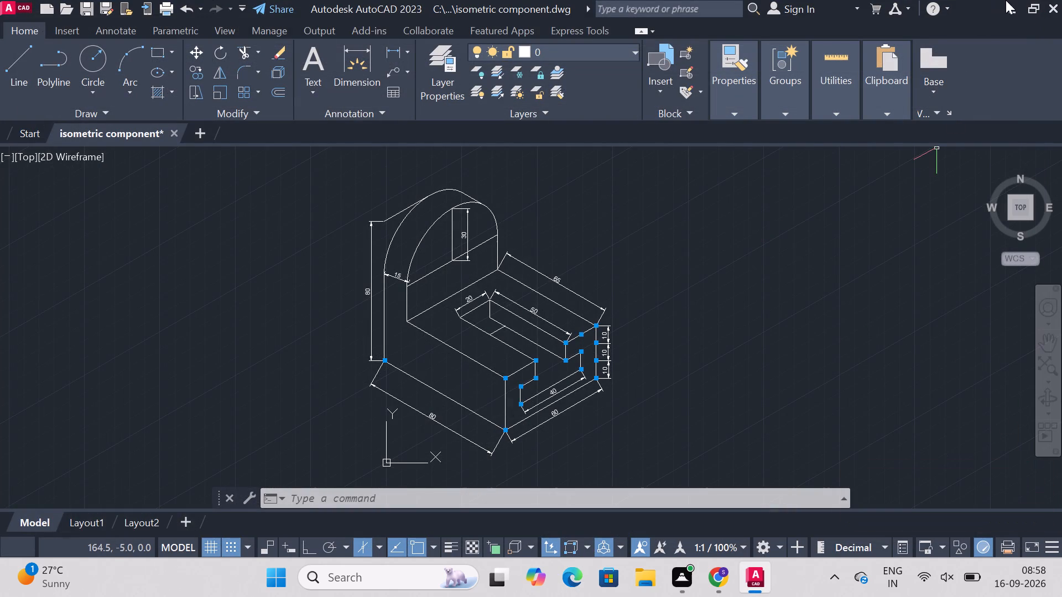